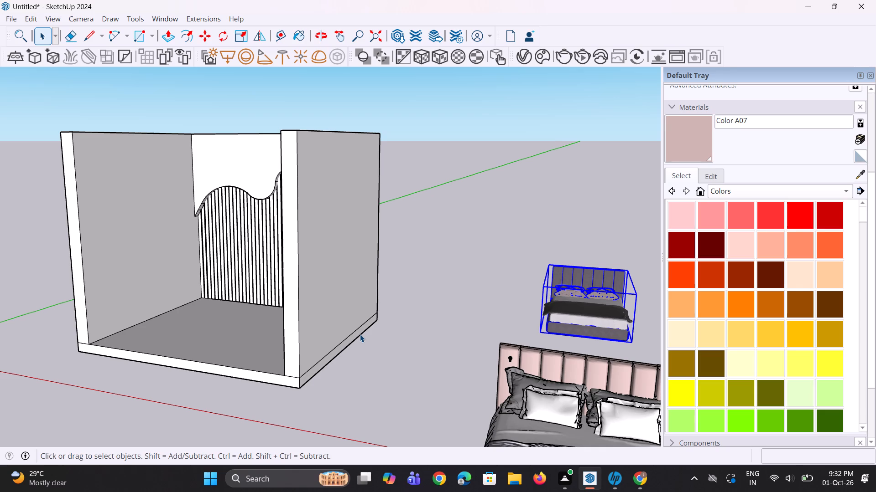
Examine the emptied room from its open front, focusing on the floor along the wavy fluted wall panel and the neighbouring wardrobe.
scroll(364, 347, "down", 2)
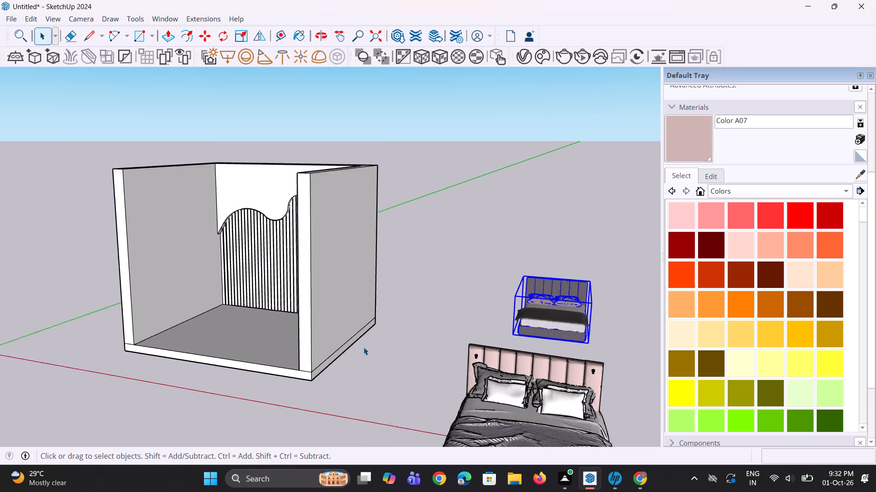
scroll(364, 347, "down", 2)
middle_click_drag(357, 360, 334, 376)
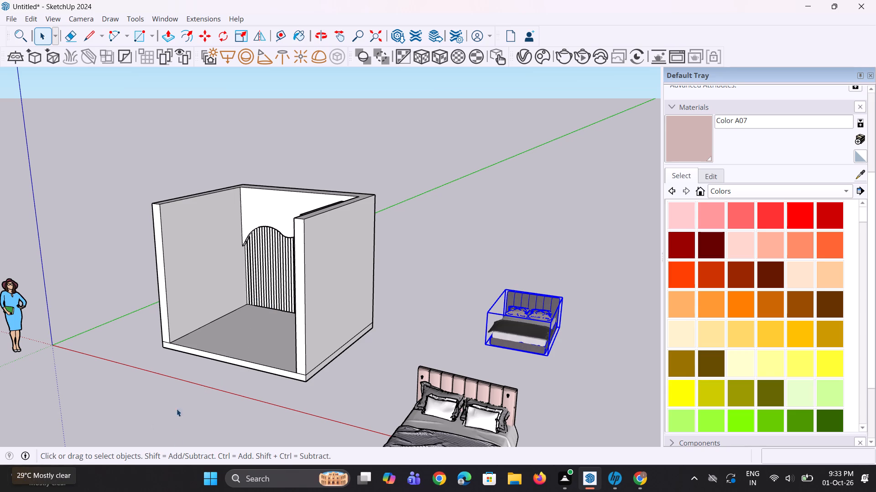
middle_click_drag(237, 316, 260, 311)
scroll(253, 314, "up", 3)
middle_click_drag(254, 314, 305, 322)
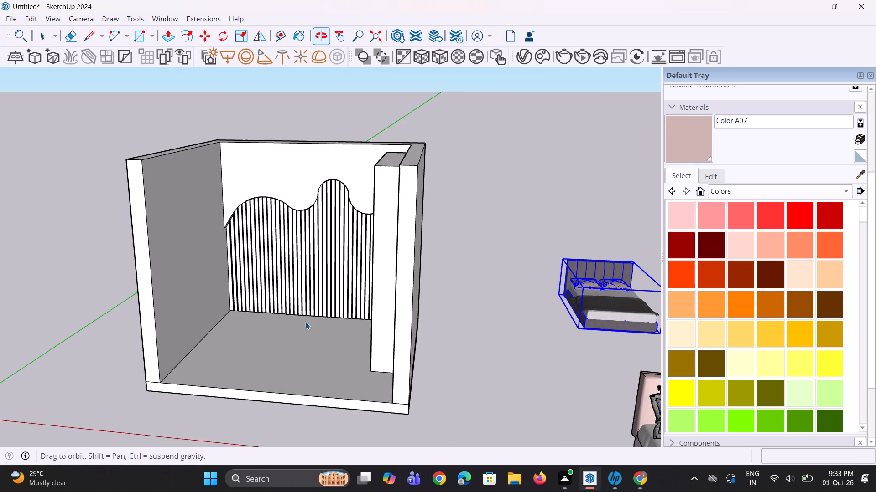
scroll(257, 311, "up", 3)
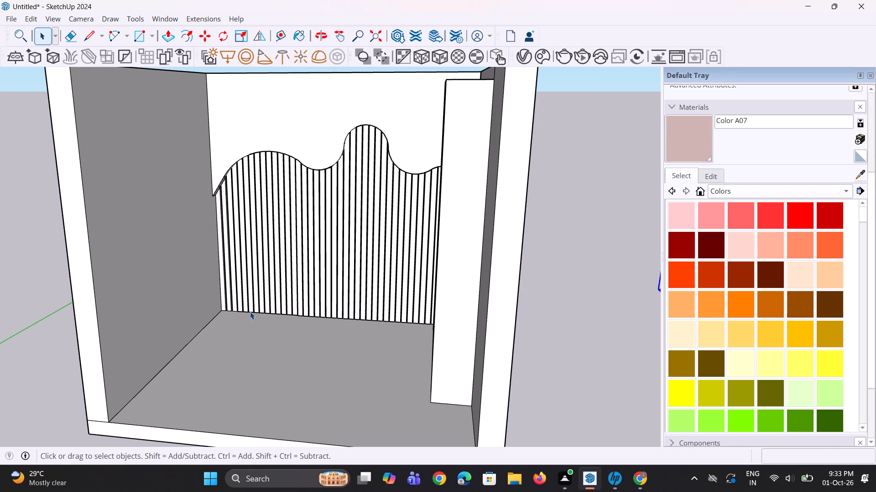
scroll(264, 311, "down", 2)
middle_click_drag(272, 310, 311, 299)
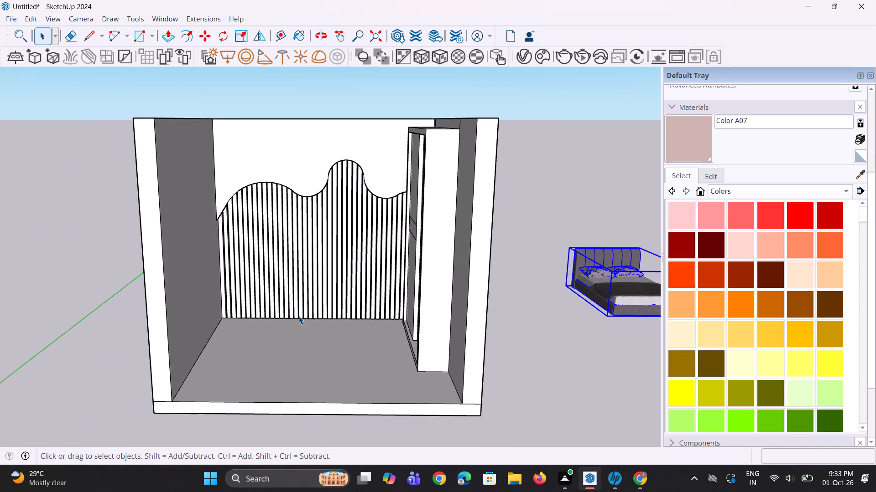
scroll(299, 316, "up", 1)
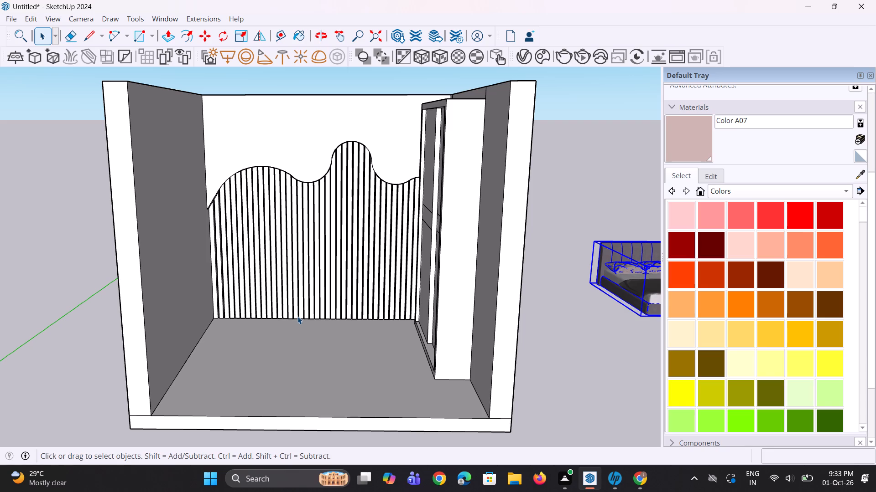
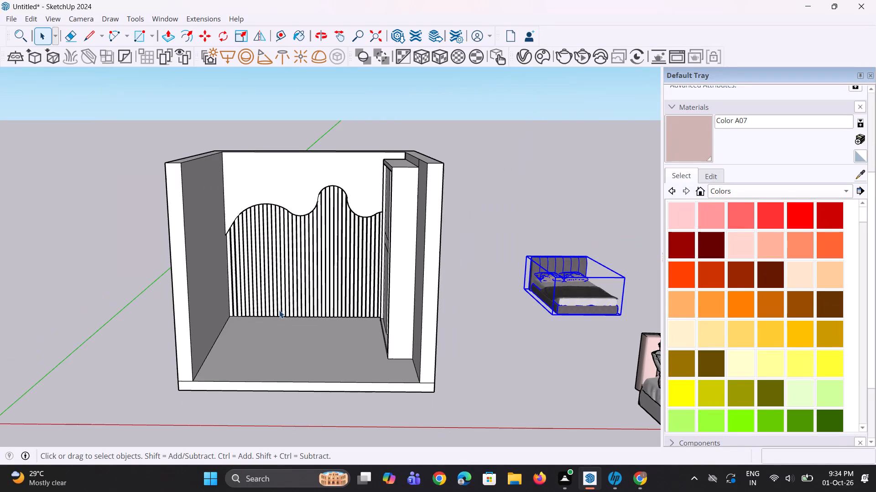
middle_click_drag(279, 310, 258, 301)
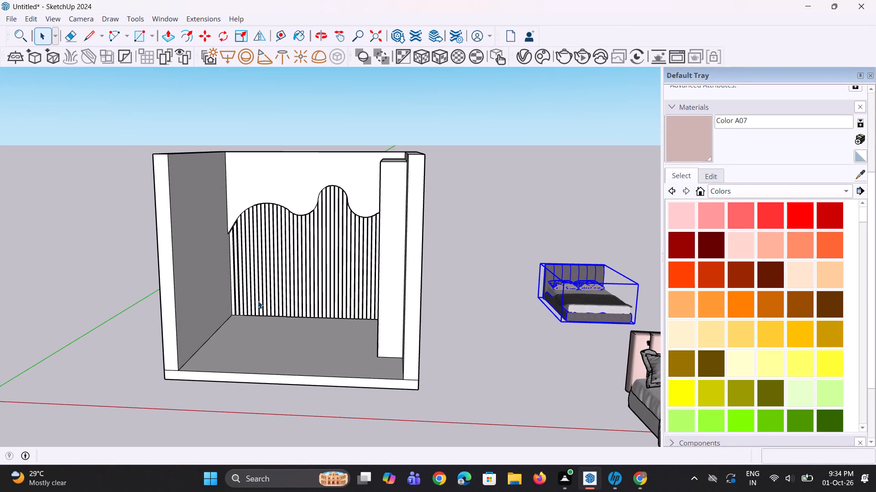
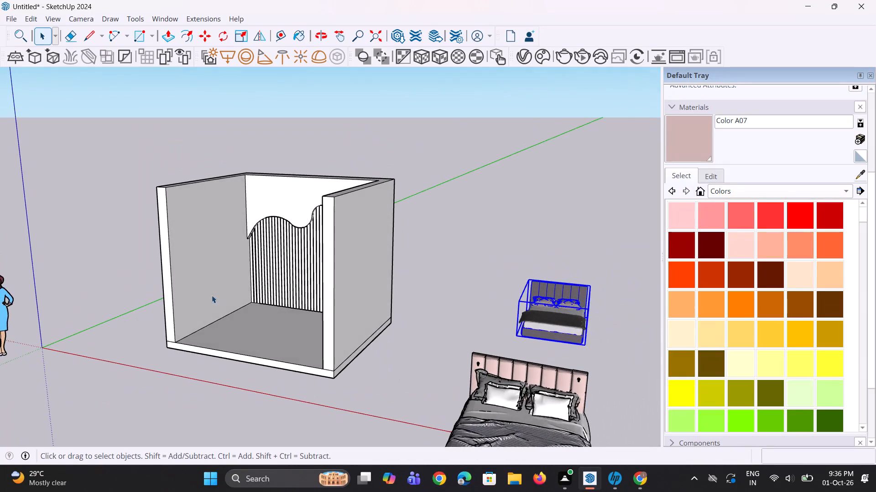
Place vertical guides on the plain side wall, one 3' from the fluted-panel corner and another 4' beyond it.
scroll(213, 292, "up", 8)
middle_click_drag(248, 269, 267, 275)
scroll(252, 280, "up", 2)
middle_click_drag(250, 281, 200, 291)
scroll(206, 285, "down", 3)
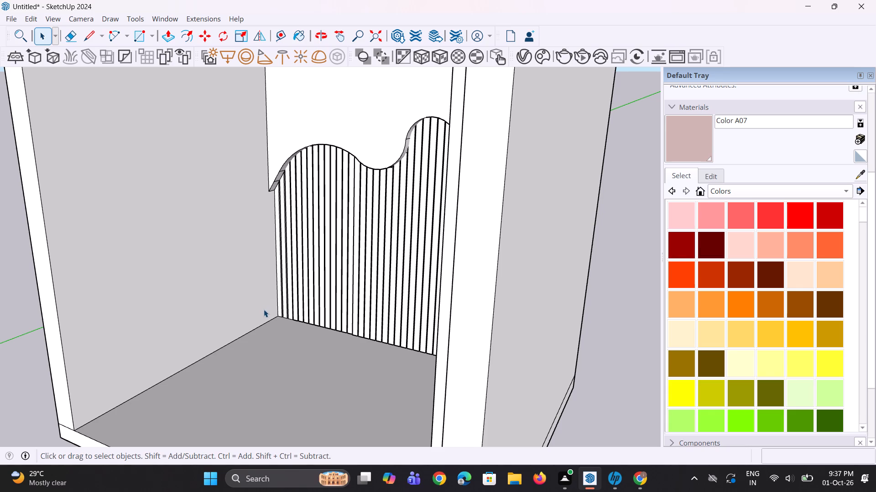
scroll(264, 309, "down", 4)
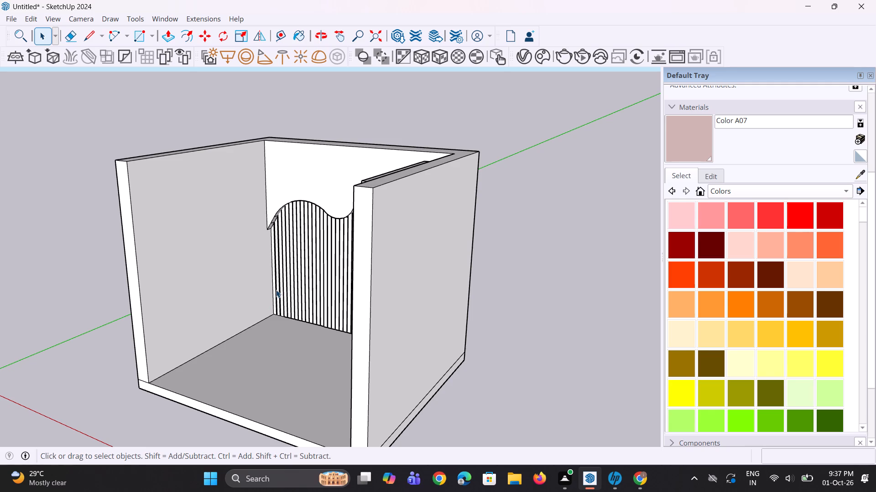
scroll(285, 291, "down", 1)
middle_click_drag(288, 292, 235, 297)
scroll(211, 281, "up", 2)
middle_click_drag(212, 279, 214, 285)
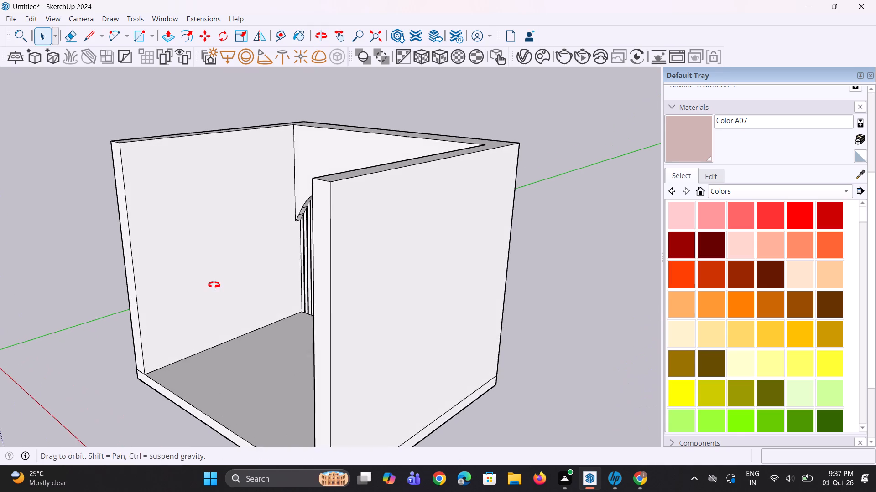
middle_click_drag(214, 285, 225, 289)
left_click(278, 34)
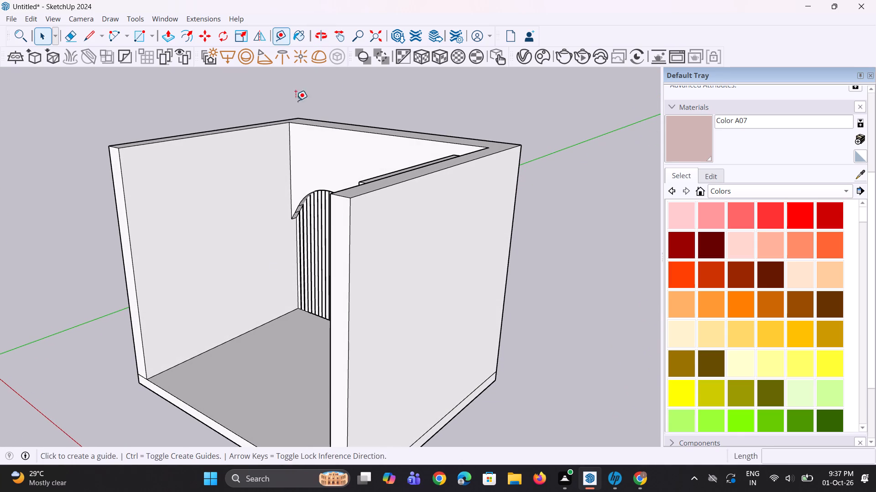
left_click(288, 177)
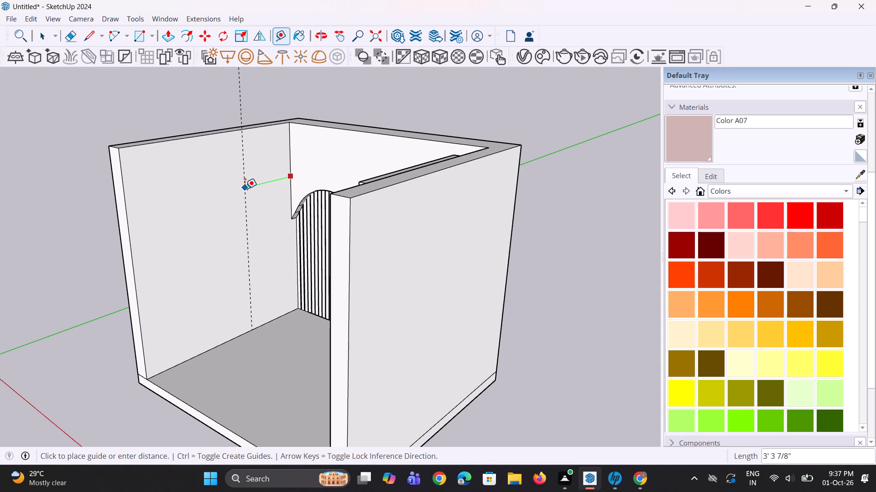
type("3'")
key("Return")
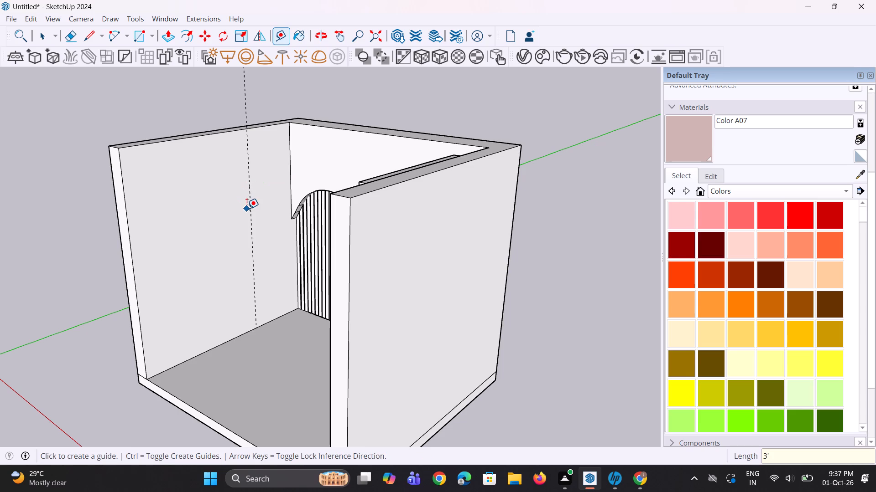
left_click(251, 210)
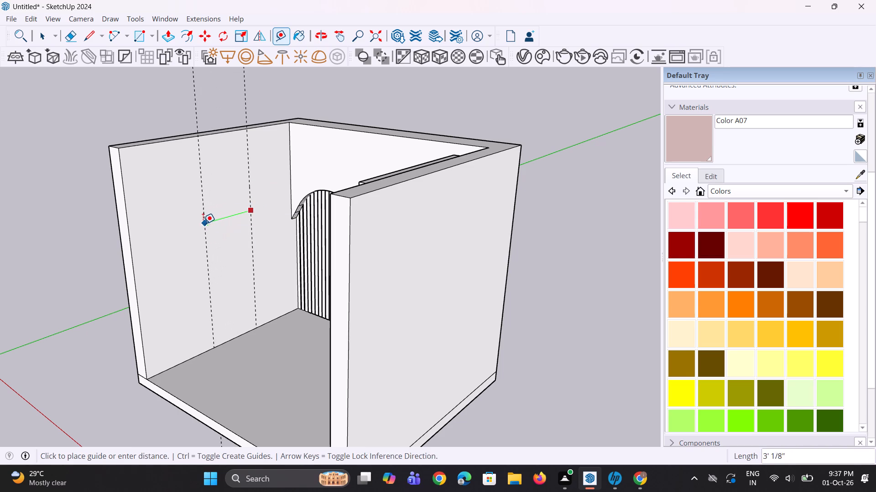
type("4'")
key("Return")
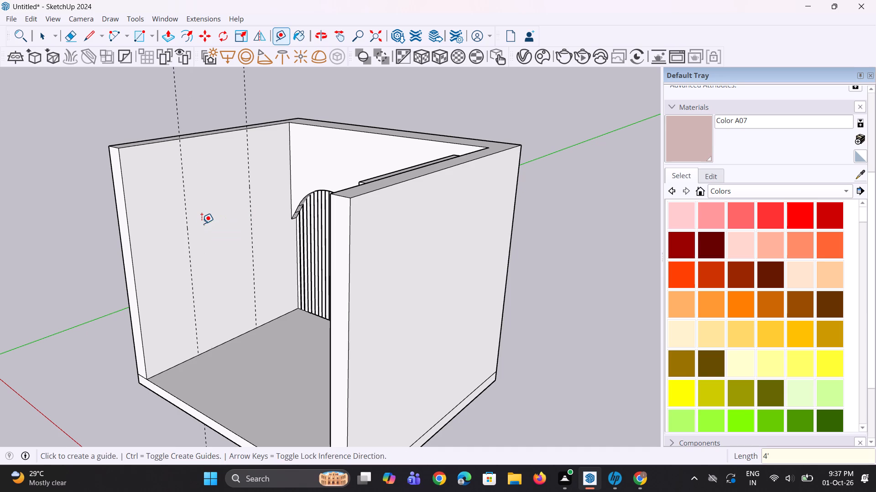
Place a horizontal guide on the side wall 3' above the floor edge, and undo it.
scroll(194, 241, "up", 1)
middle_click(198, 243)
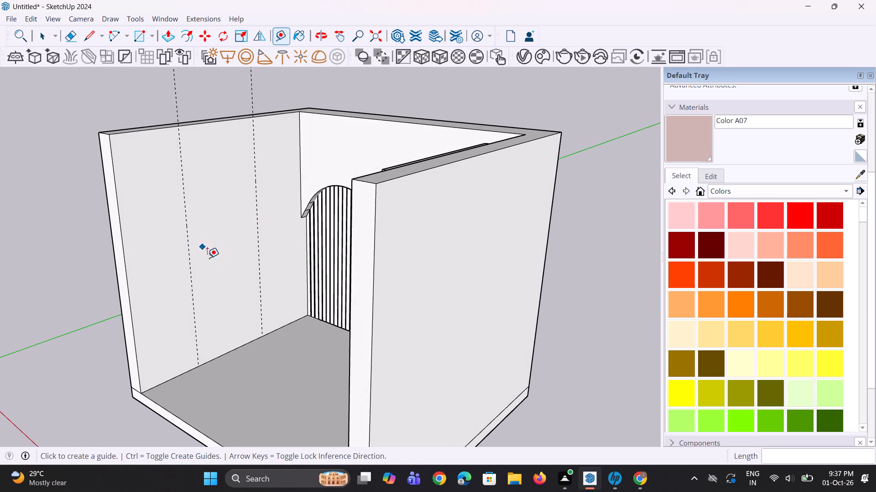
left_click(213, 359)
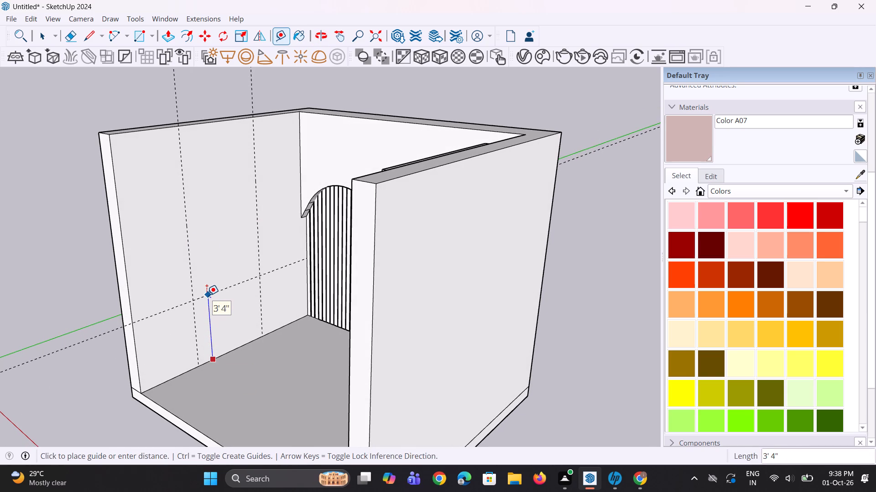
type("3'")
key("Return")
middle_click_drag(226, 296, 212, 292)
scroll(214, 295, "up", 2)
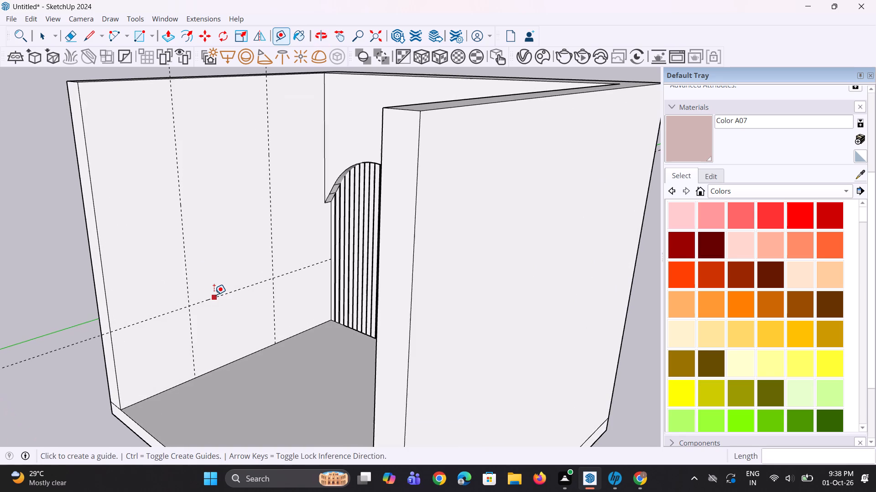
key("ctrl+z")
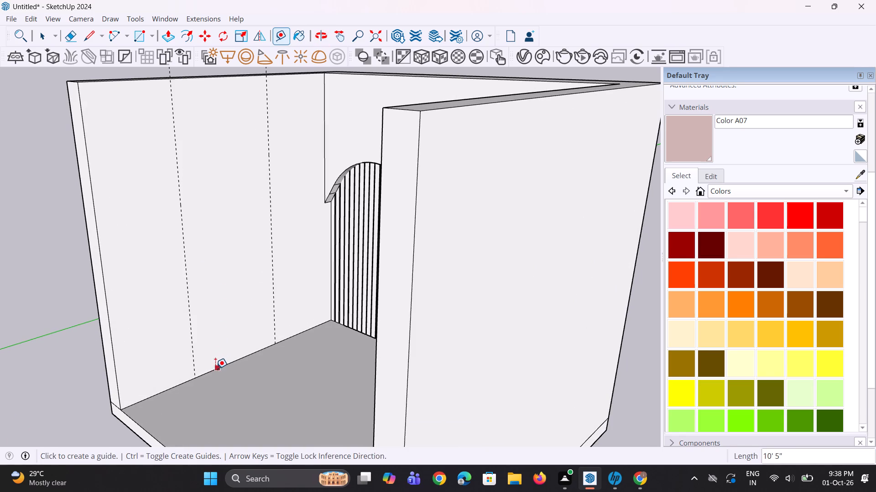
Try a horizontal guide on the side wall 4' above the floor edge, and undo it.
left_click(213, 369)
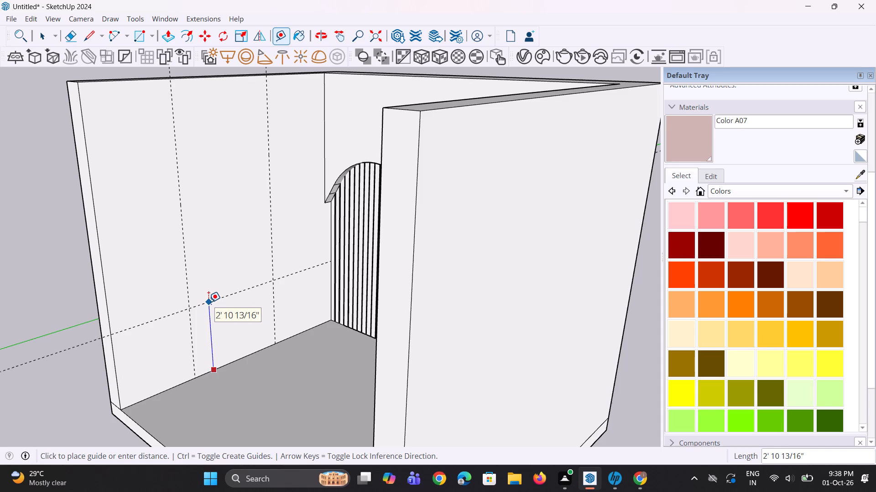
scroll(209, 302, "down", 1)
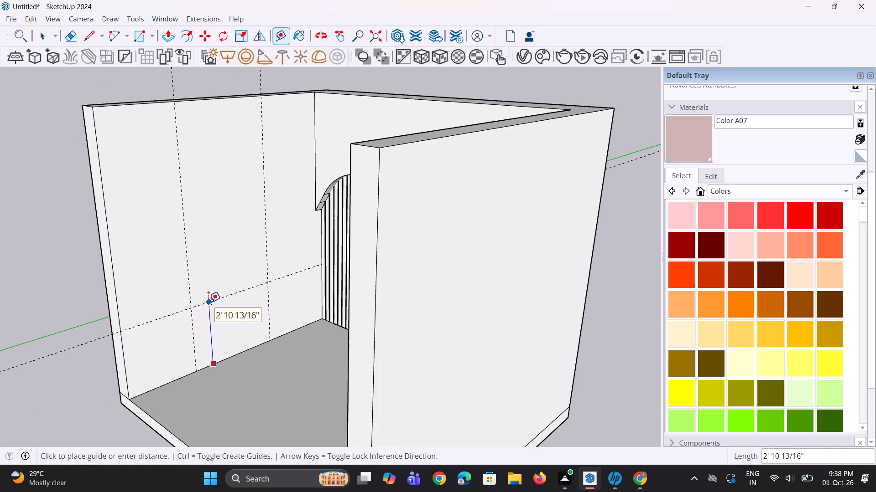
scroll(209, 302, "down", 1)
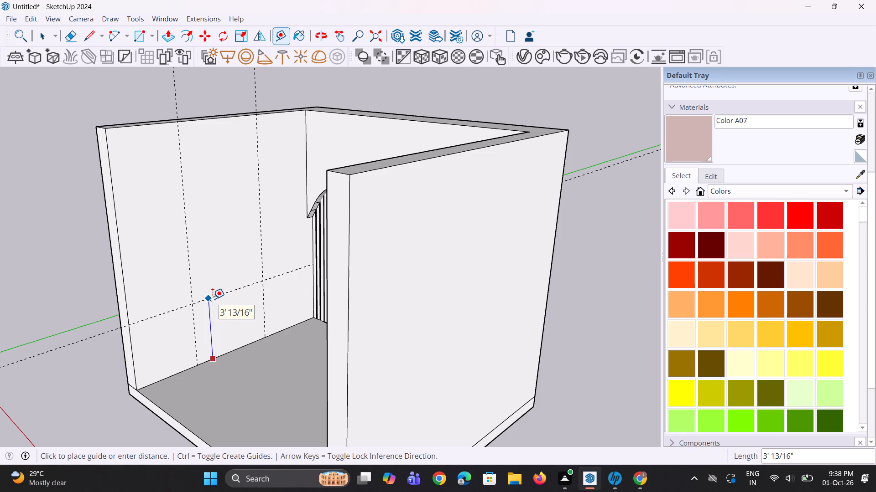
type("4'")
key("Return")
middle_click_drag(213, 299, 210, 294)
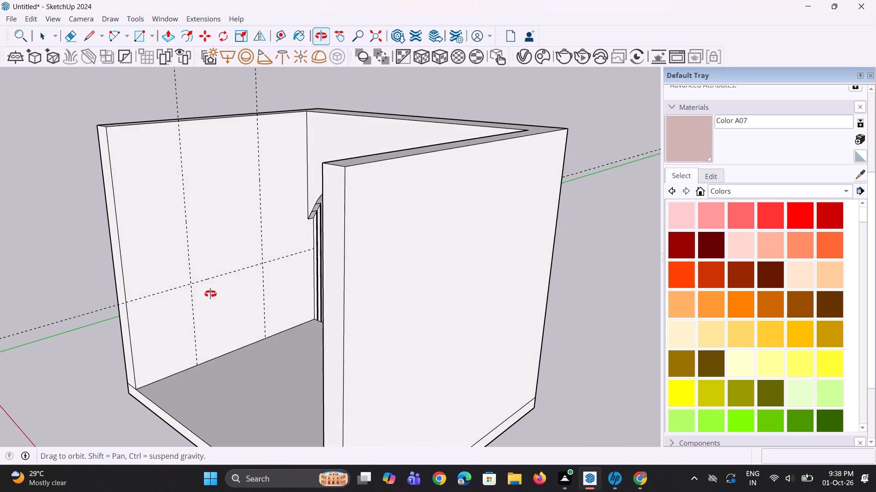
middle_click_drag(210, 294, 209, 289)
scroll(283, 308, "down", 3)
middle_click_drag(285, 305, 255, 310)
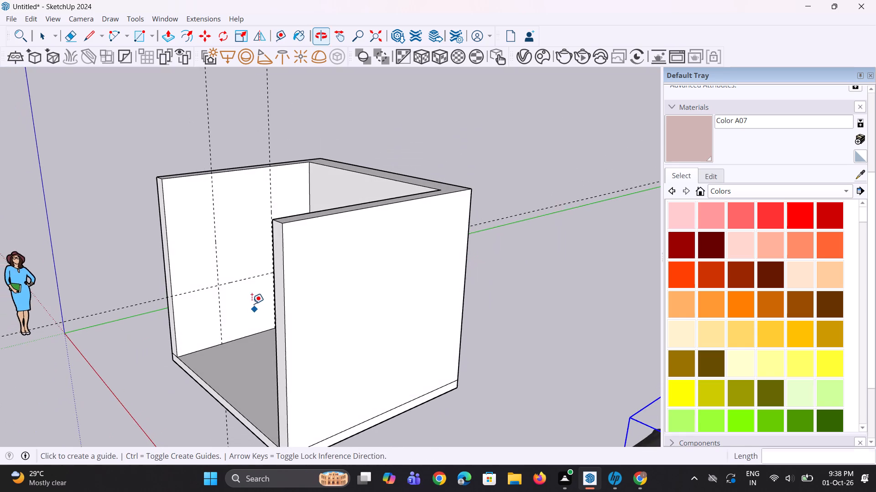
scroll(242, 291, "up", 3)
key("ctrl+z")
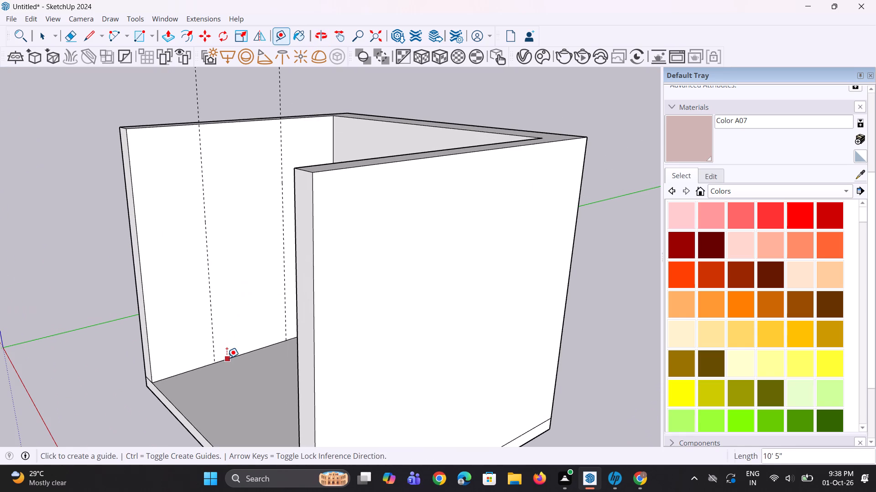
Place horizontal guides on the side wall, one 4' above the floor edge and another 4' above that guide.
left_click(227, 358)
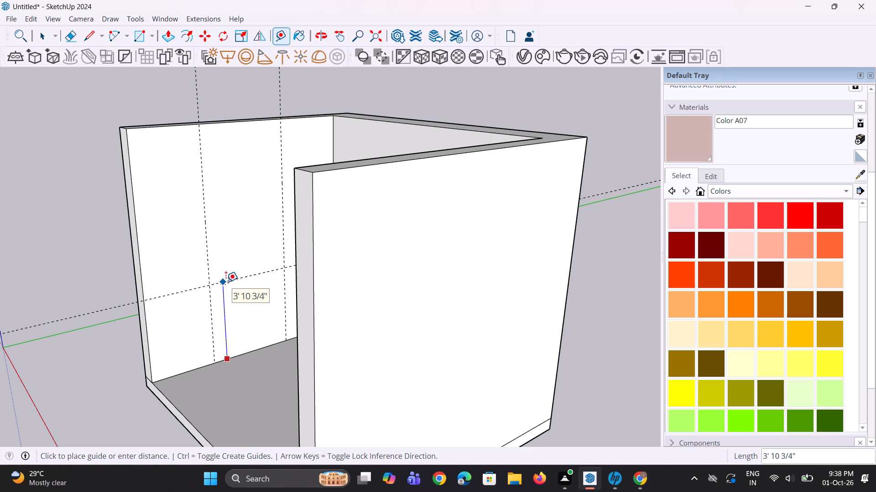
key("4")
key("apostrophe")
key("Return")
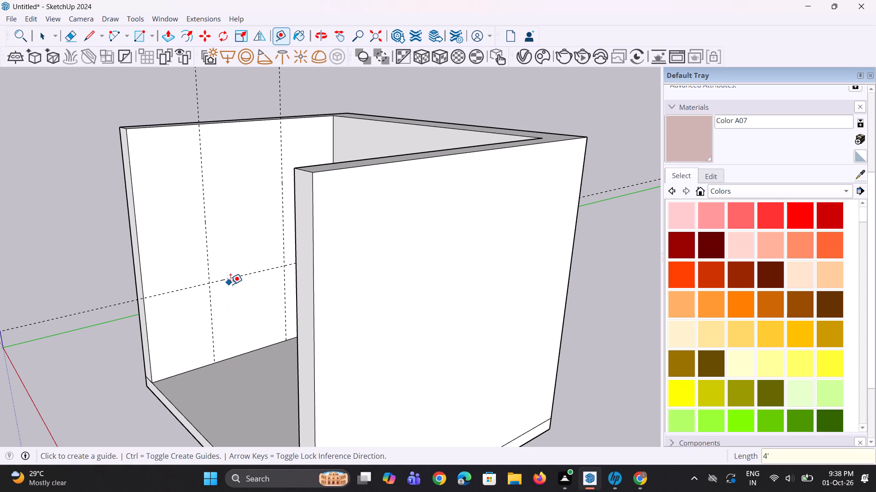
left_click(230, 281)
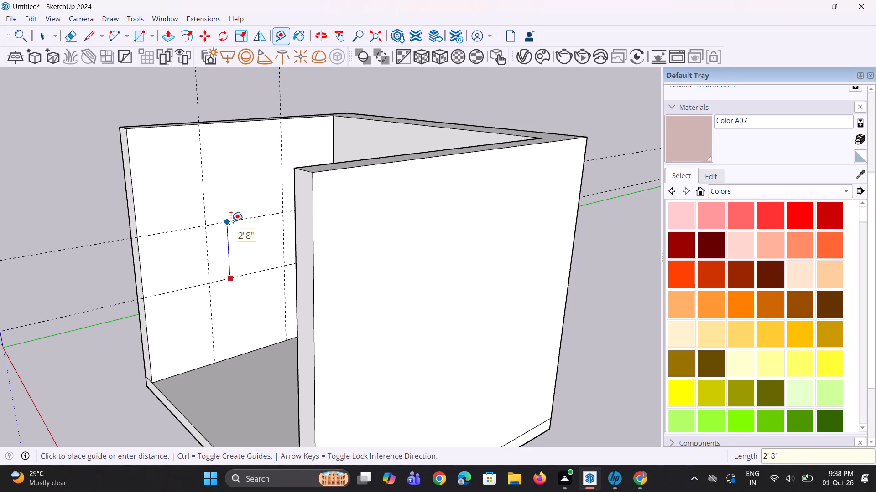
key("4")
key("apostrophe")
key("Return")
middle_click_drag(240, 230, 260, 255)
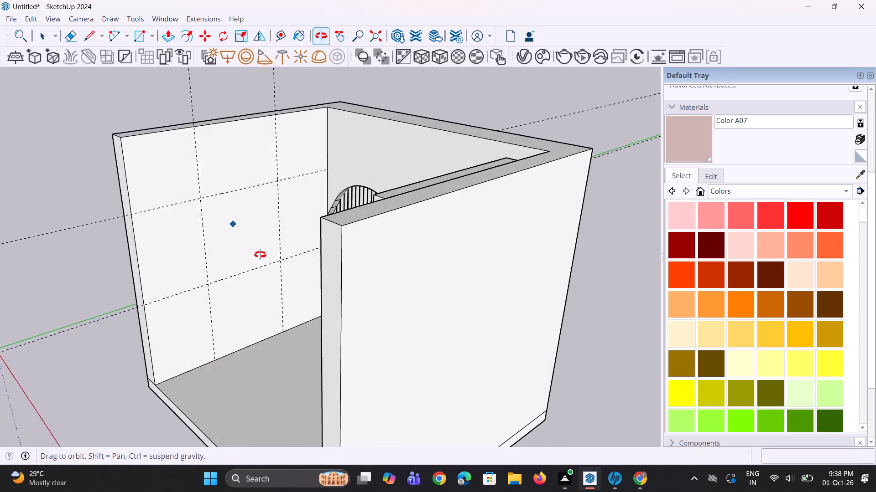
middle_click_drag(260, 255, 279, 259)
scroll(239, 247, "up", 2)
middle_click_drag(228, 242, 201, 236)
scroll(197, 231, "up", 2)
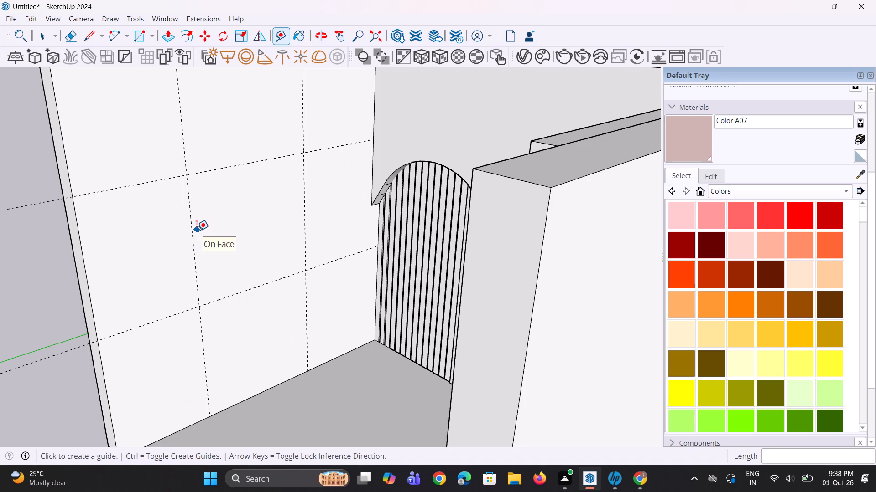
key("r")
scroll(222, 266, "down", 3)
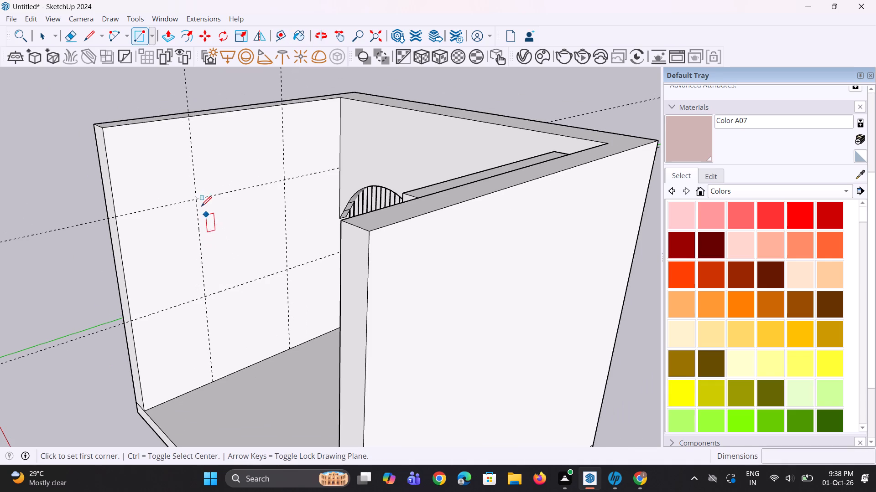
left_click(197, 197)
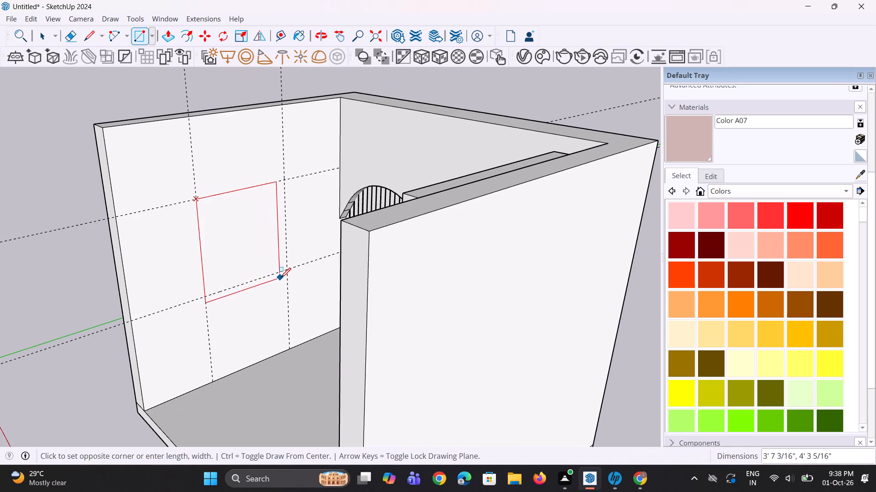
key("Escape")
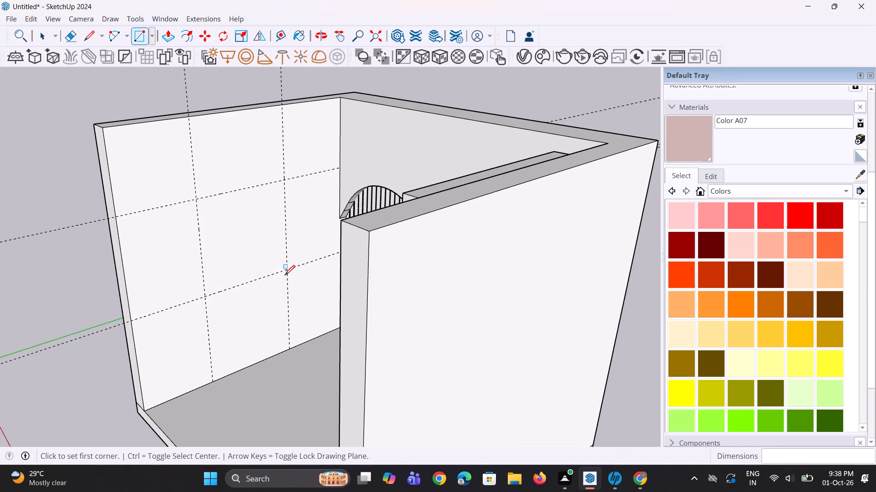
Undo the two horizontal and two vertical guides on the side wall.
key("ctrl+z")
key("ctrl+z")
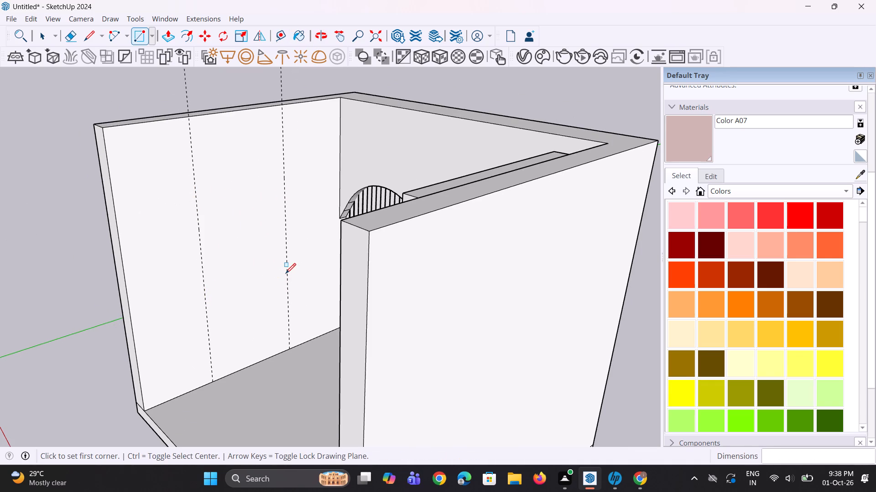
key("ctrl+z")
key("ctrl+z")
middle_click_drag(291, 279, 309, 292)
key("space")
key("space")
Place a vertical guide on the side wall 9" from the corner beside the fluted panel.
scroll(324, 236, "up", 2)
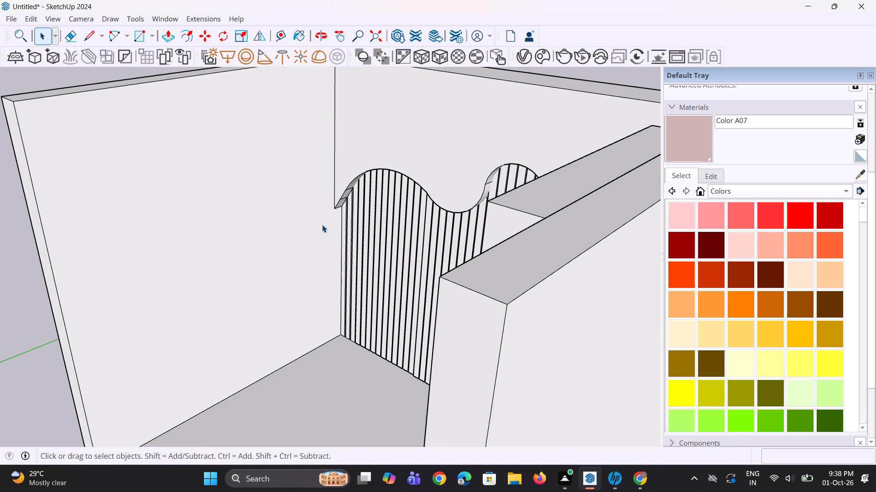
middle_click_drag(325, 222, 321, 200)
scroll(324, 200, "up", 2)
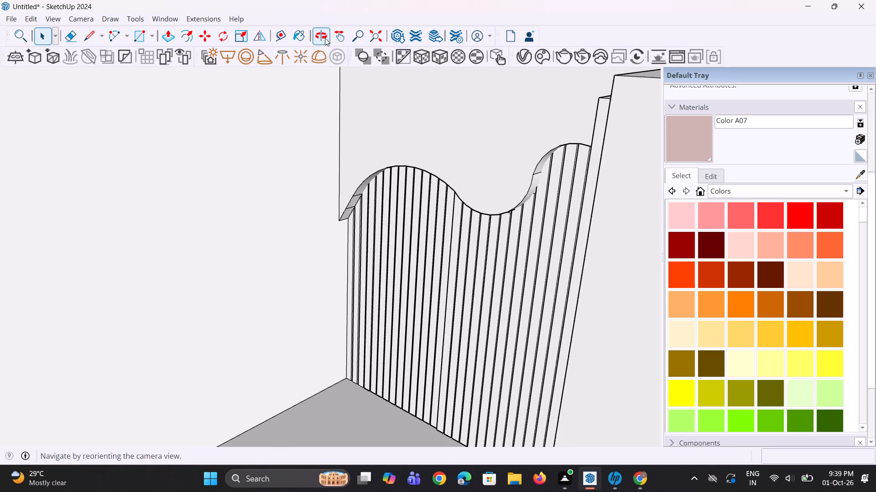
left_click(284, 40)
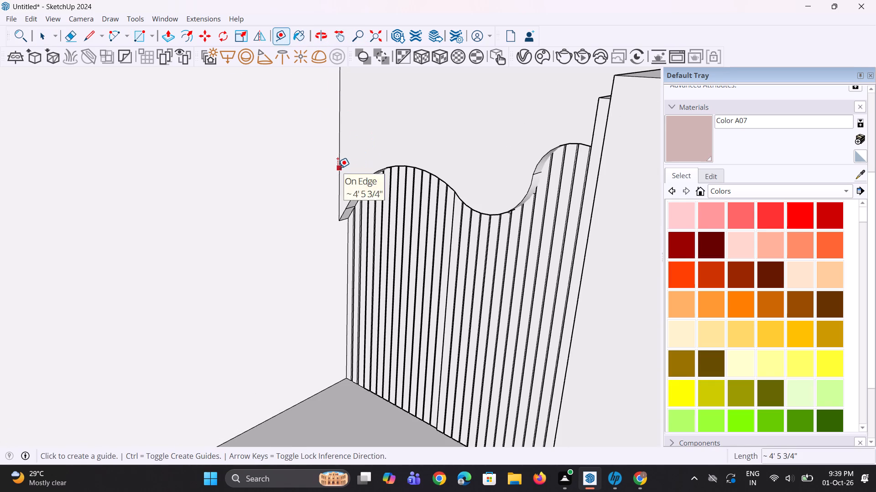
left_click(338, 168)
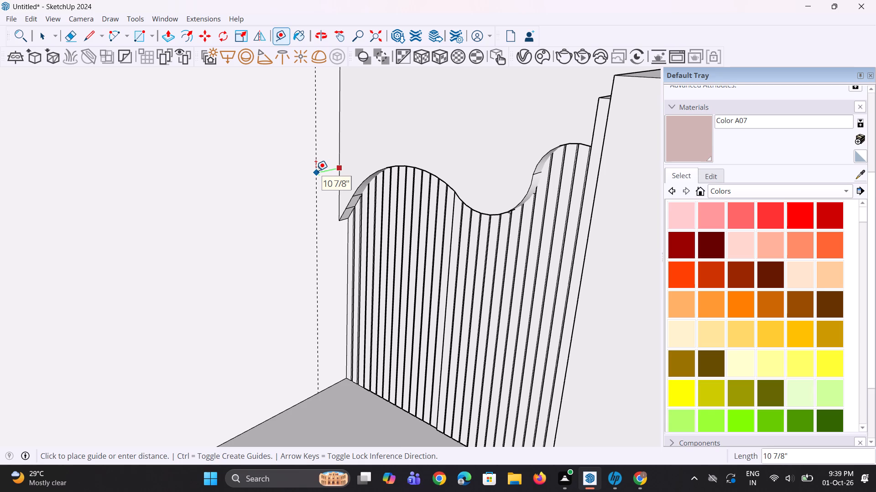
type("9\"")
key("Return")
Place two more vertical guides on the side wall, one 3' from the guide nearest the fluted panel and another 4' beyond it.
middle_click_drag(337, 222, 315, 211)
scroll(330, 215, "down", 7)
middle_click_drag(262, 246, 292, 248)
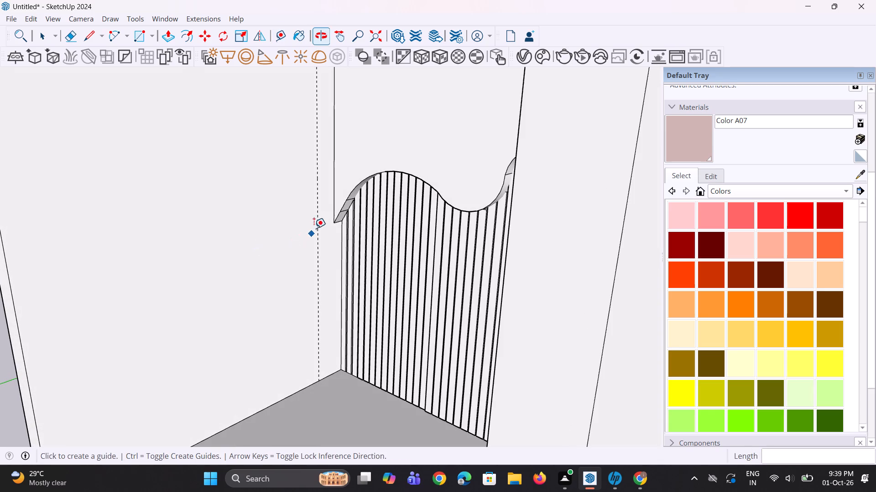
left_click(316, 188)
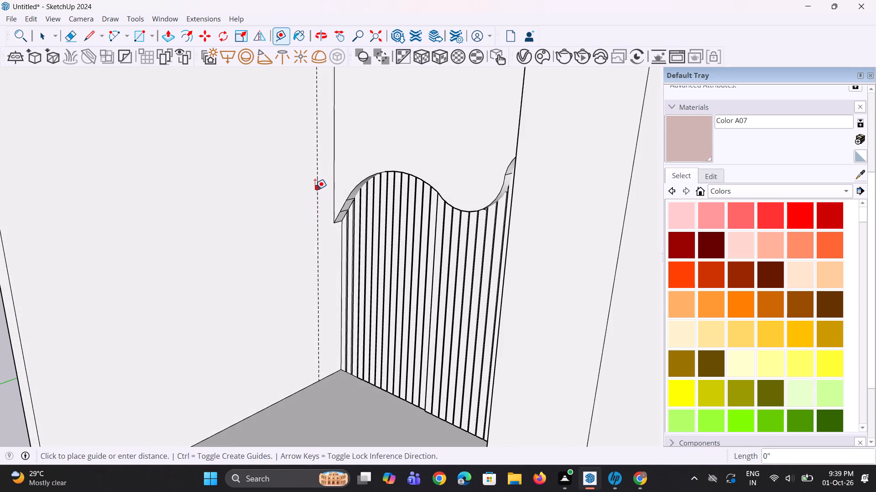
scroll(286, 202, "down", 2)
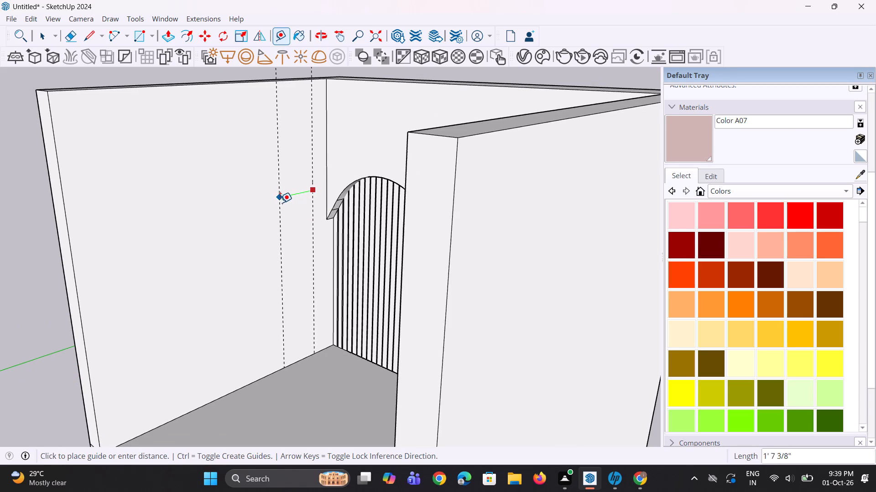
type("3'")
key("Return")
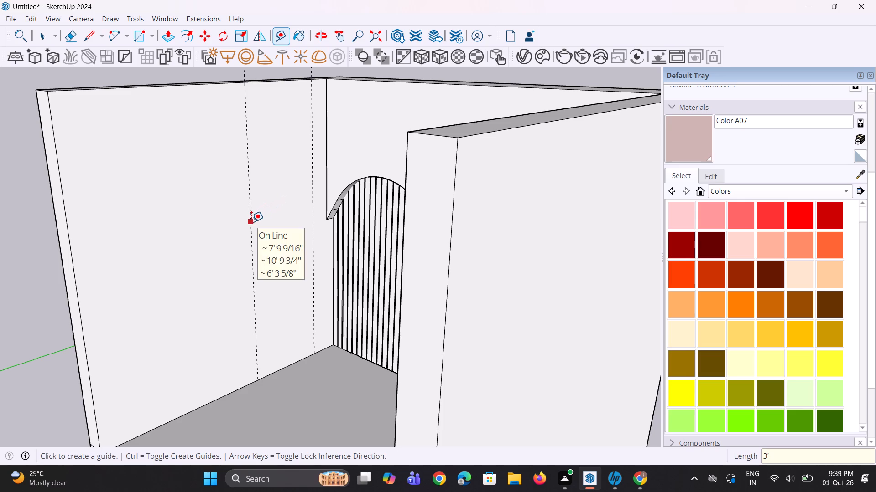
left_click(251, 222)
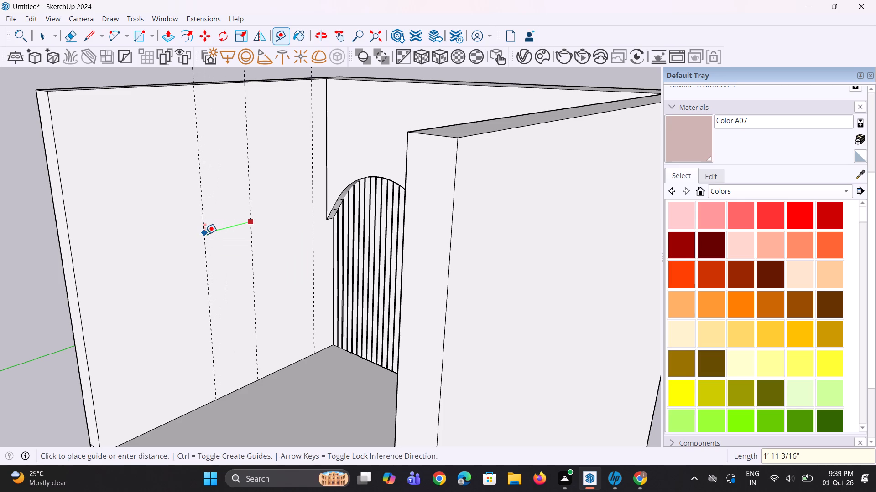
key("4")
key("apostrophe")
key("Return")
Place two horizontal guides on the side wall, one 4' above the floor edge and another 4' above that guide.
scroll(205, 263, "down", 4)
middle_click_drag(221, 299, 218, 290)
scroll(224, 307, "up", 1)
left_click(193, 373)
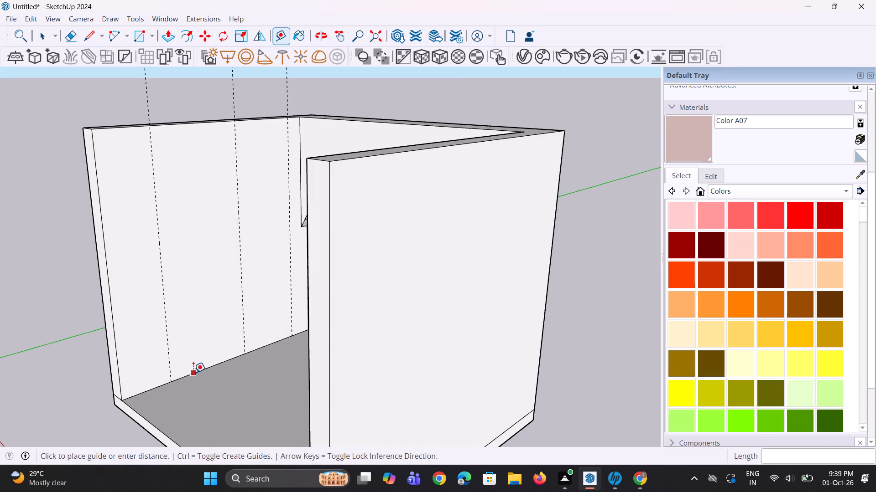
type("4'")
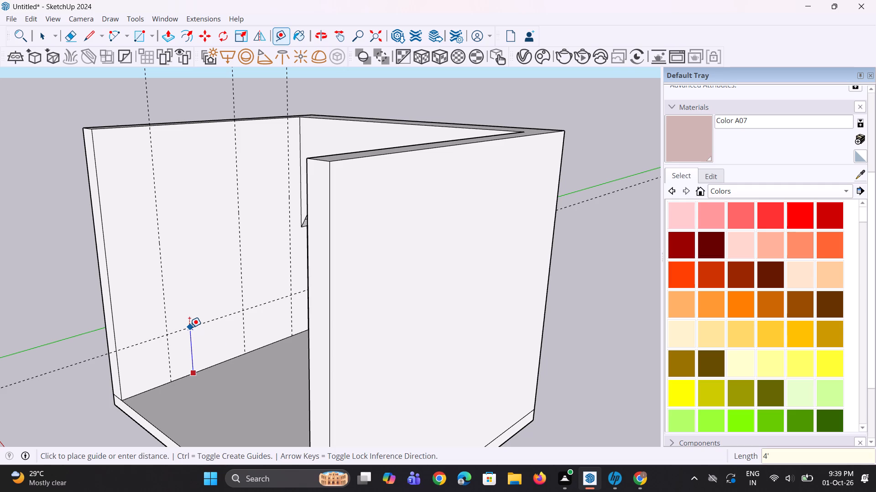
key("Return")
left_click(189, 291)
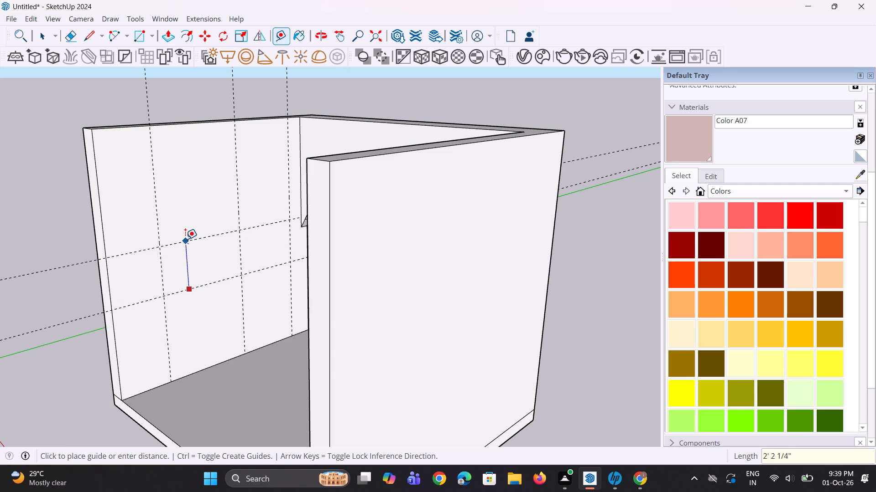
type("4'")
key("Return")
middle_click_drag(192, 246, 204, 288)
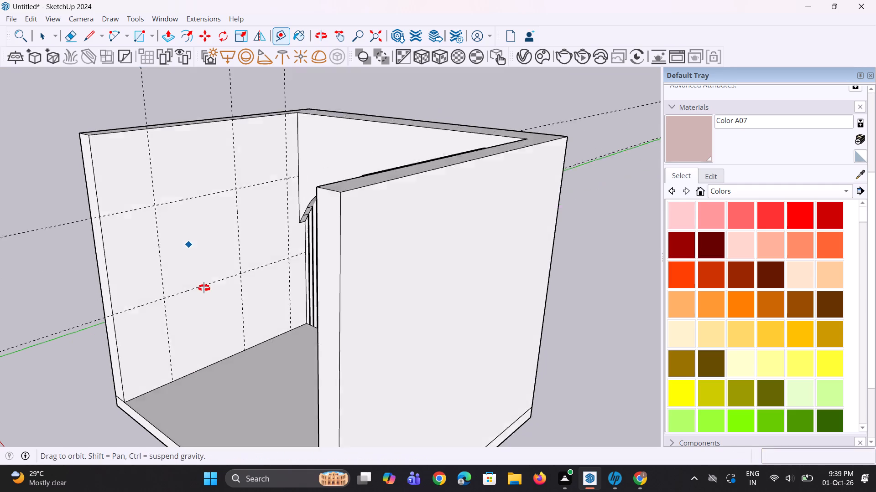
middle_click_drag(204, 288, 204, 291)
scroll(195, 268, "up", 2)
left_click(206, 293)
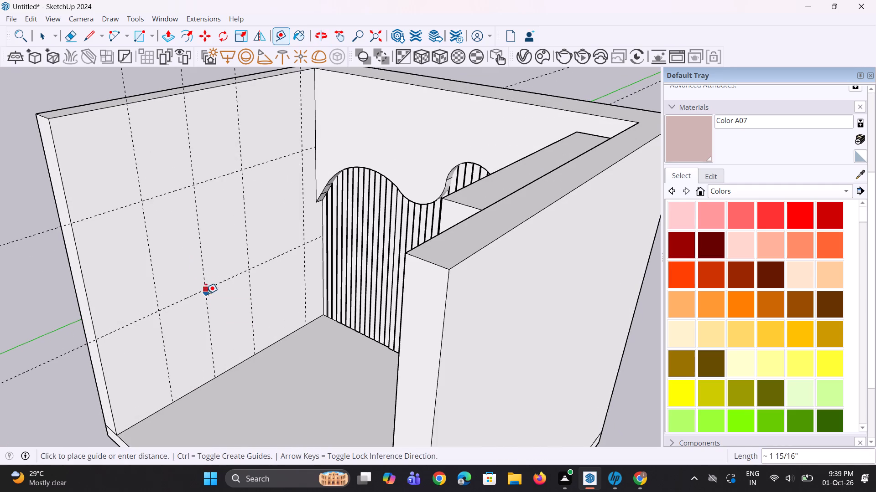
key("ctrl+z")
Draw a 4' by 4' rectangle on the side wall between the guide intersections.
middle_click_drag(224, 297, 206, 293)
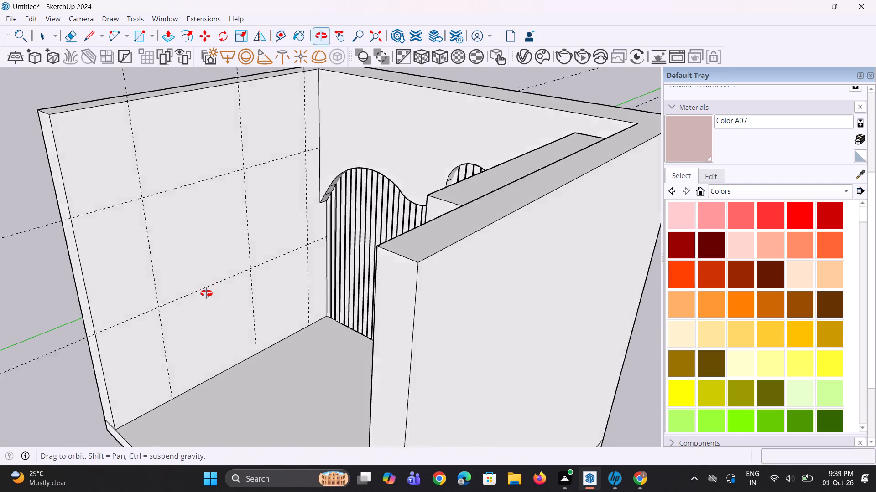
middle_click_drag(206, 293, 206, 293)
key("r")
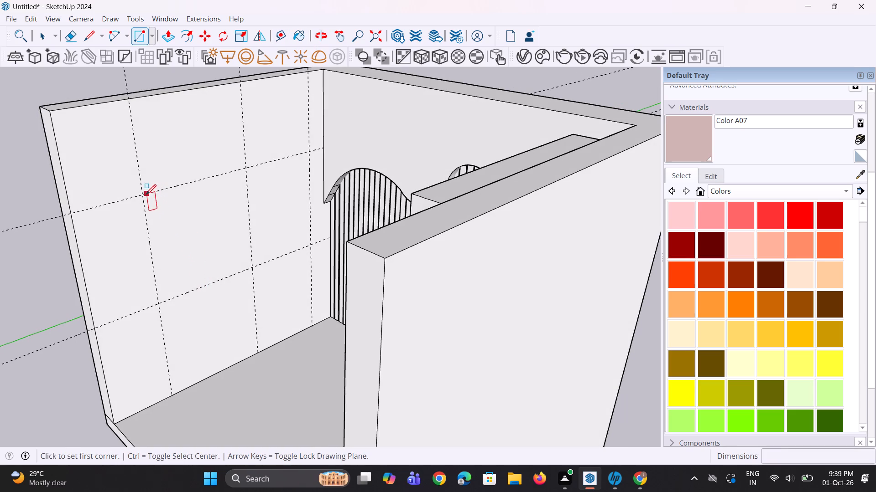
left_click(145, 195)
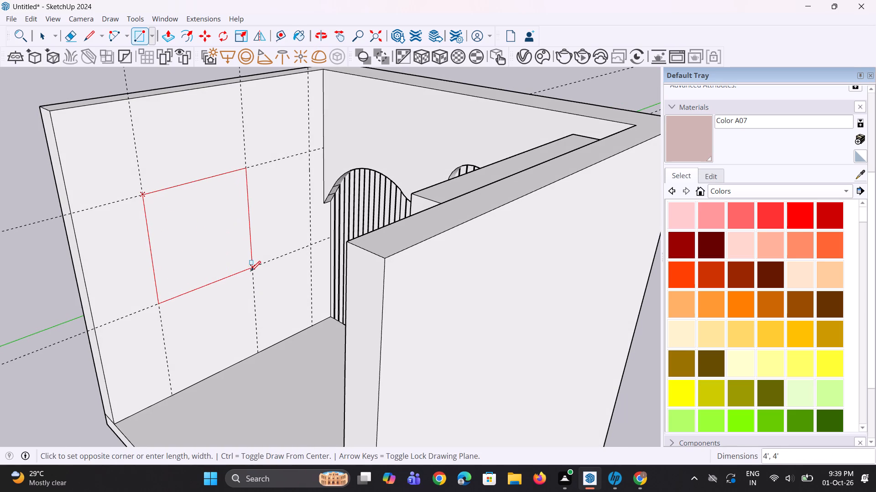
left_click(251, 271)
Examine the square outline on the side wall, the adjoining floor and the fluted panel from several angles.
middle_click_drag(249, 275, 230, 292)
scroll(231, 290, "down", 2)
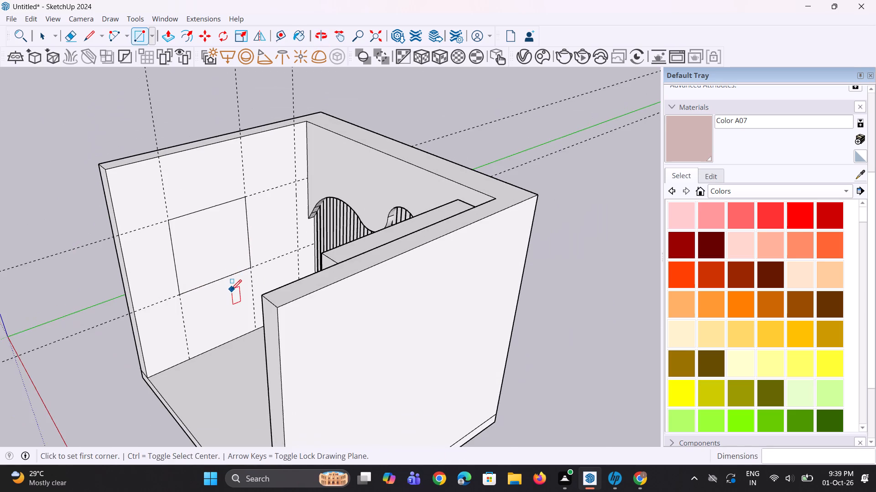
scroll(231, 290, "down", 1)
middle_click_drag(231, 289, 227, 302)
scroll(234, 261, "up", 5)
middle_click_drag(237, 263, 250, 256)
scroll(273, 261, "up", 5)
middle_click_drag(286, 281, 283, 266)
scroll(284, 304, "down", 3)
middle_click_drag(287, 307, 280, 309)
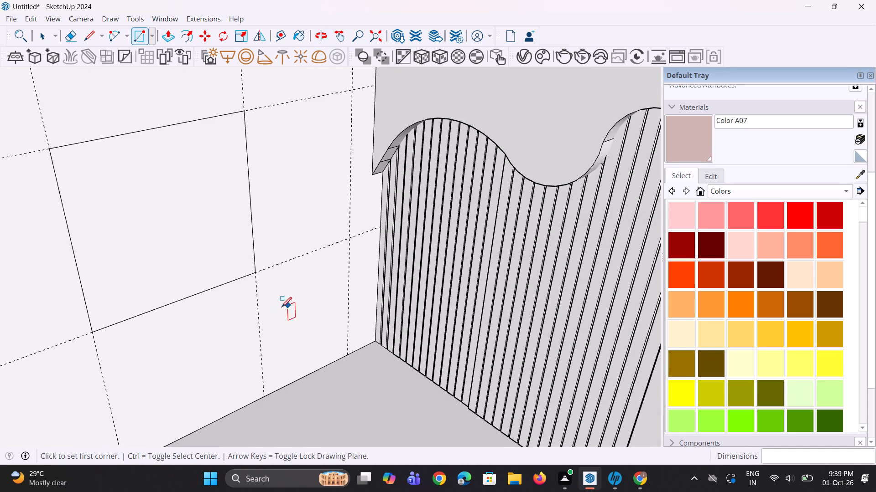
scroll(292, 306, "down", 4)
middle_click_drag(294, 304, 284, 304)
scroll(284, 304, "up", 2)
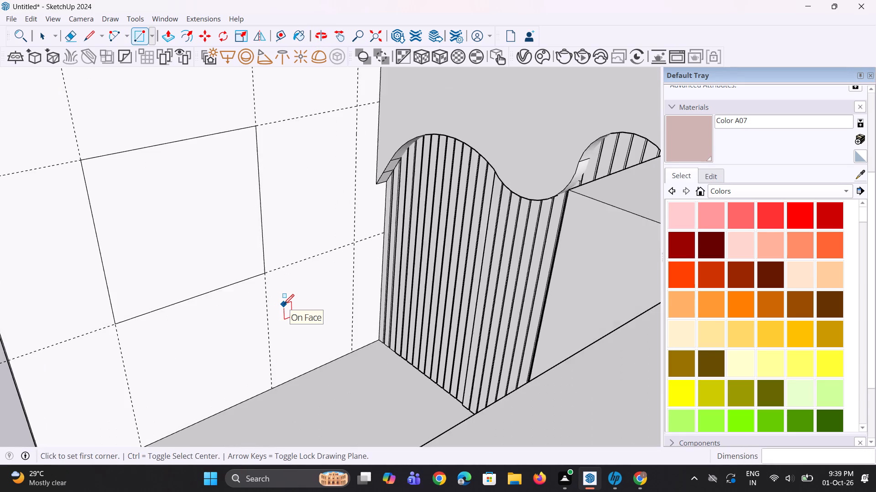
scroll(284, 304, "up", 3)
scroll(284, 304, "down", 2)
scroll(284, 305, "up", 1)
scroll(284, 305, "down", 1)
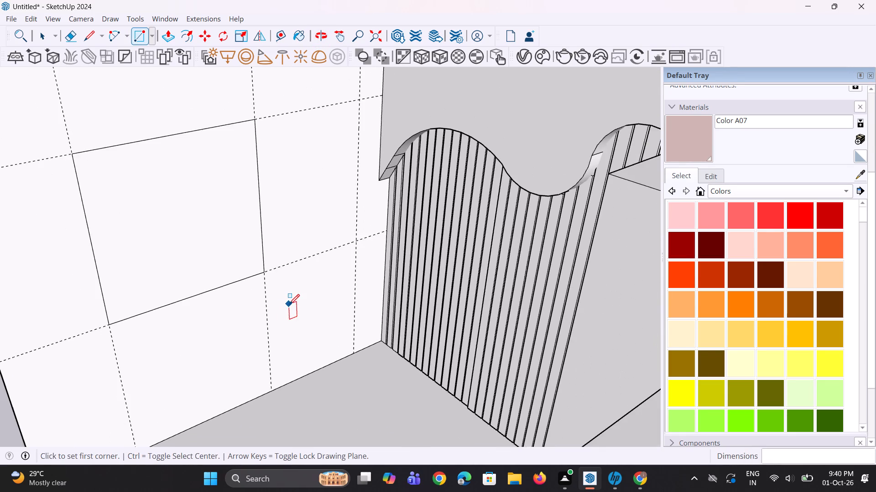
scroll(289, 304, "down", 3)
middle_click_drag(291, 304, 379, 328)
scroll(381, 322, "down", 4)
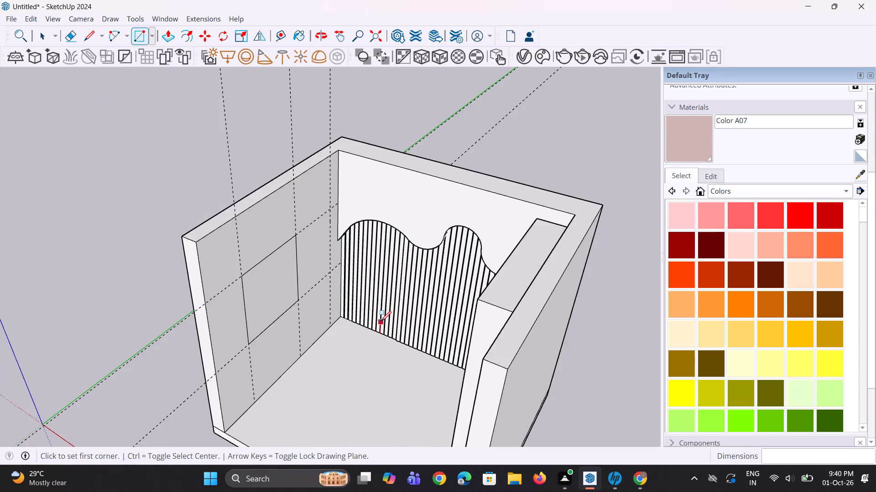
scroll(383, 318, "down", 5)
middle_click_drag(386, 335, 438, 331)
scroll(414, 312, "down", 3)
middle_click_drag(365, 385, 400, 382)
scroll(357, 335, "up", 11)
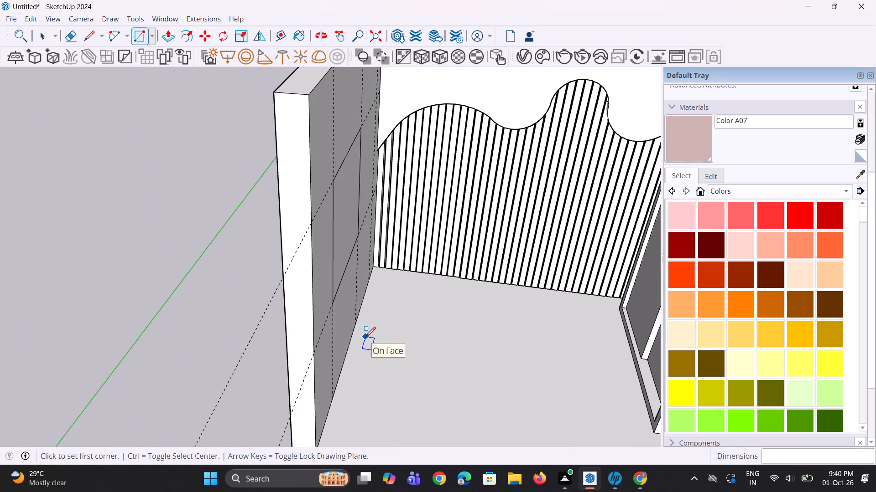
key("space")
scroll(371, 315, "down", 4)
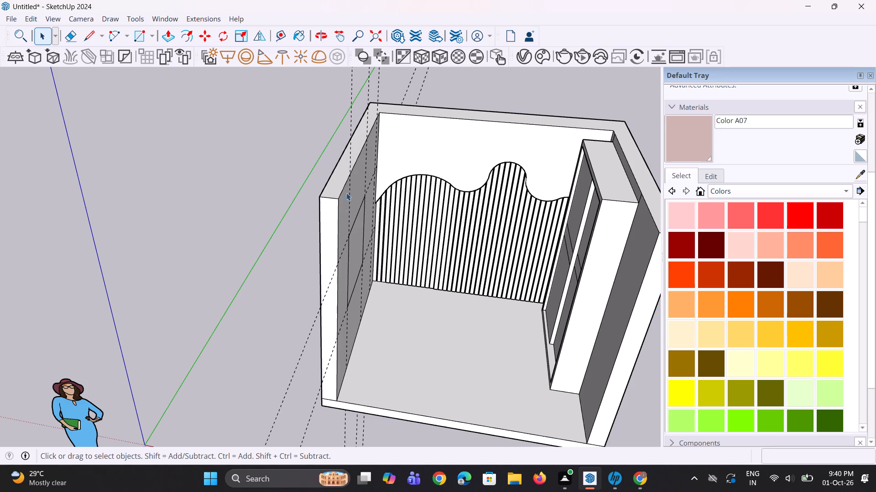
scroll(395, 274, "down", 1)
middle_click_drag(401, 284, 410, 297)
scroll(375, 363, "up", 3)
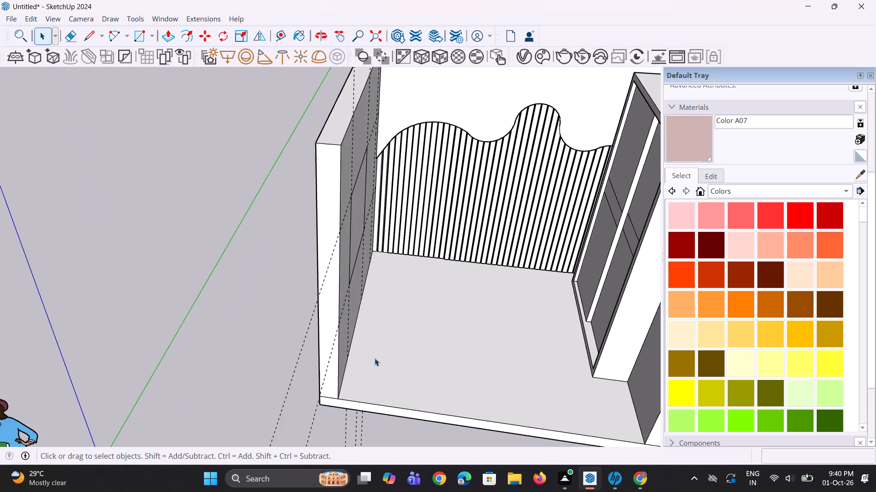
middle_click_drag(372, 354, 384, 358)
scroll(358, 344, "up", 6)
middle_click_drag(358, 333, 353, 328)
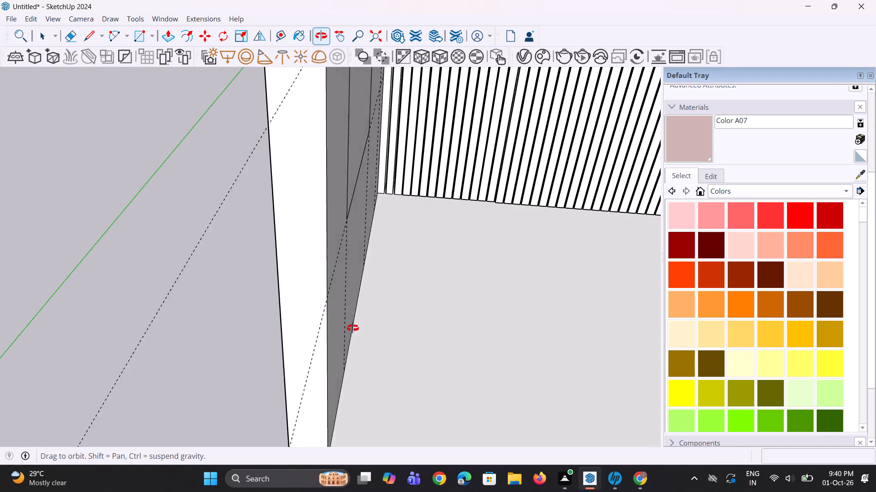
middle_click_drag(353, 328, 346, 327)
scroll(346, 327, "down", 7)
middle_click_drag(361, 323, 309, 322)
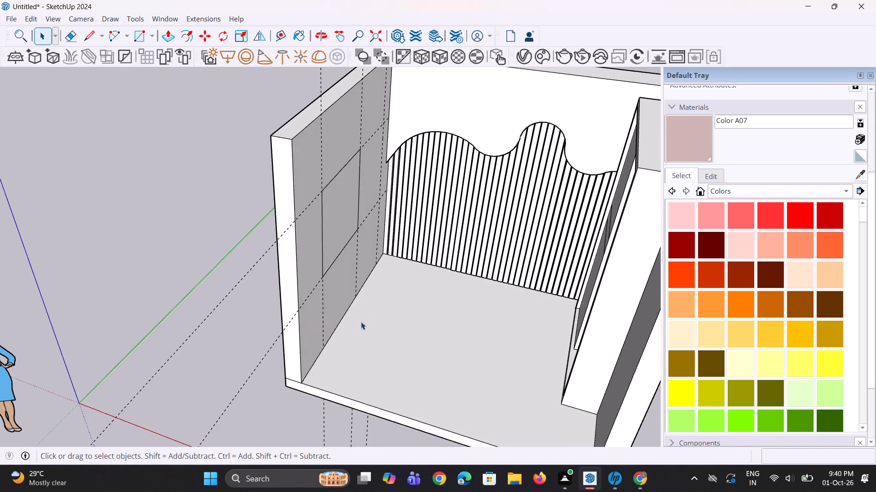
scroll(375, 314, "up", 4)
middle_click_drag(371, 303, 345, 307)
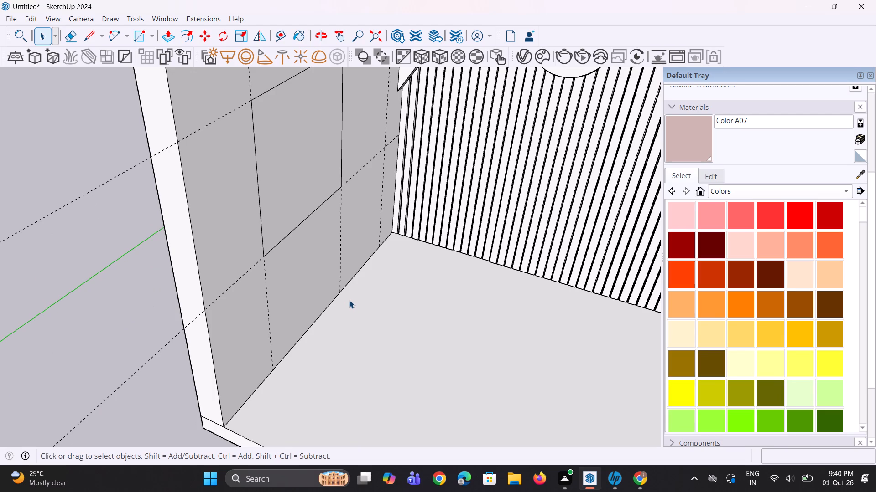
scroll(351, 297, "down", 2)
middle_click_drag(353, 304, 314, 304)
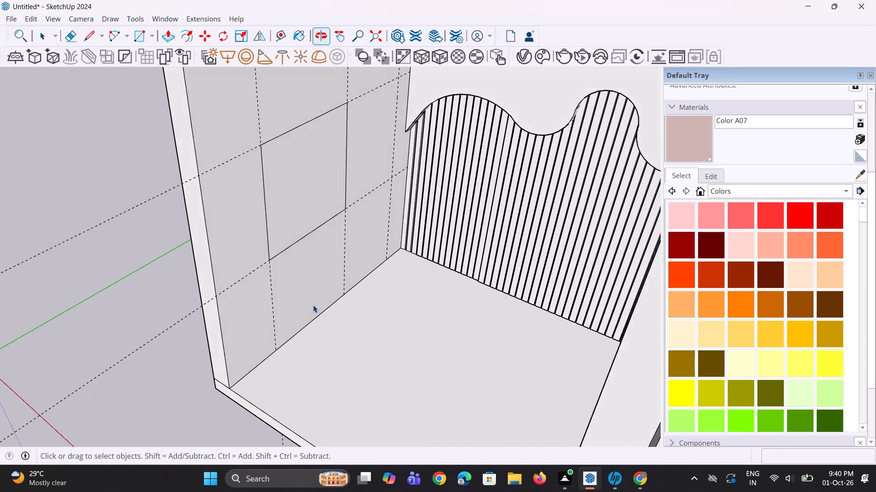
scroll(313, 305, "down", 4)
middle_click_drag(327, 309, 286, 327)
scroll(348, 292, "up", 3)
middle_click_drag(349, 289, 343, 272)
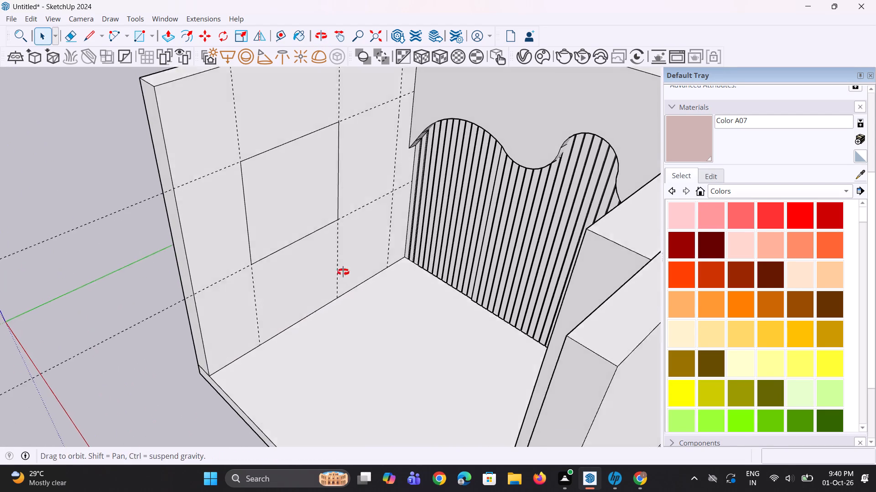
middle_click_drag(343, 272, 342, 271)
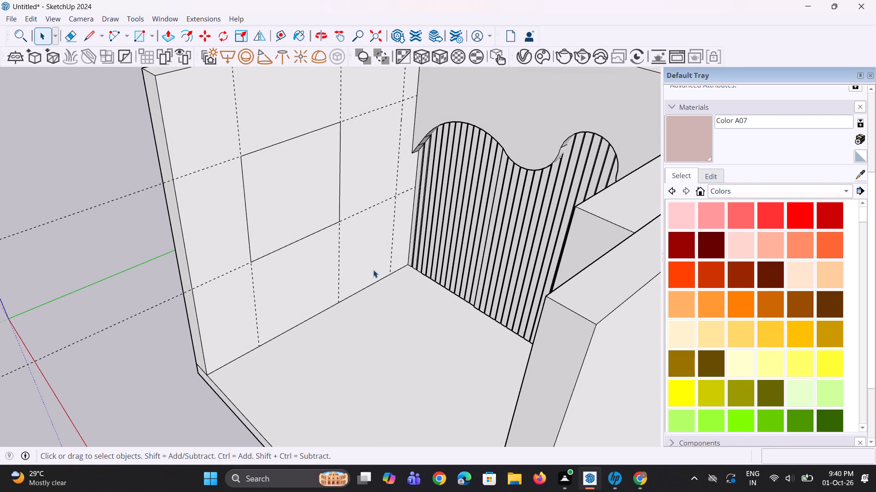
Switch to 3D Warehouse in Chrome and search the models for "computer table".
left_click(634, 482)
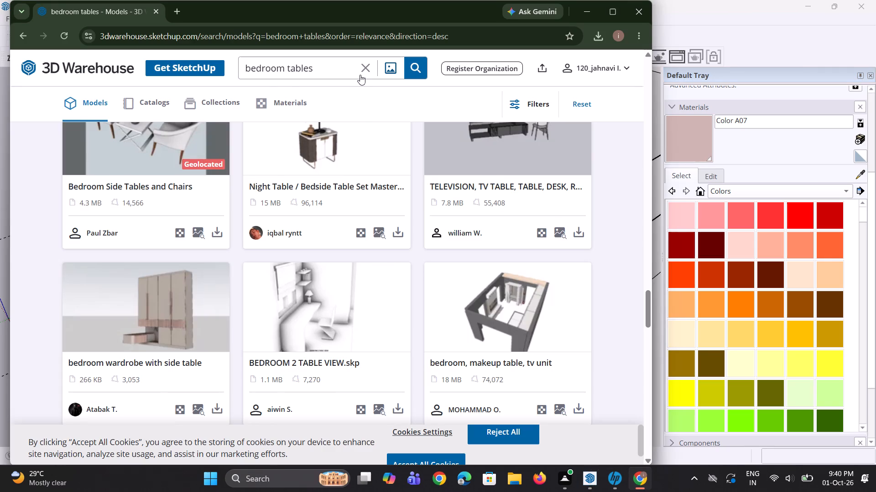
left_click(360, 75)
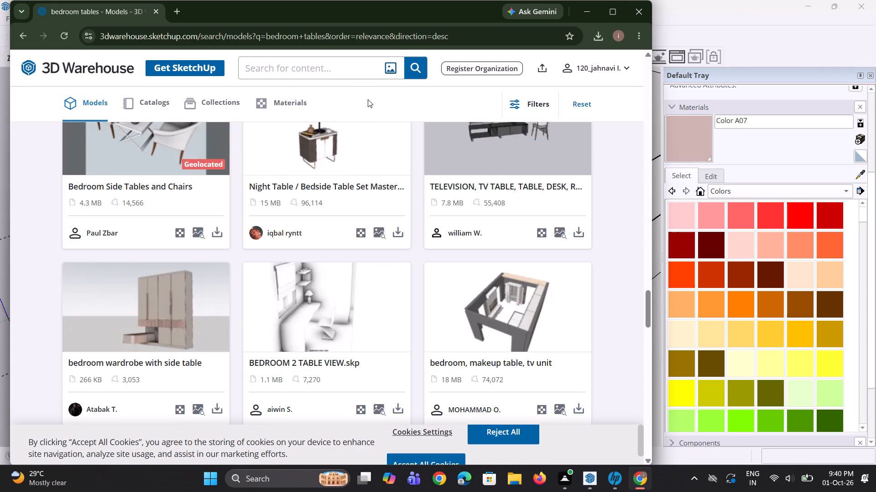
type("com")
type("puter table")
key("Return")
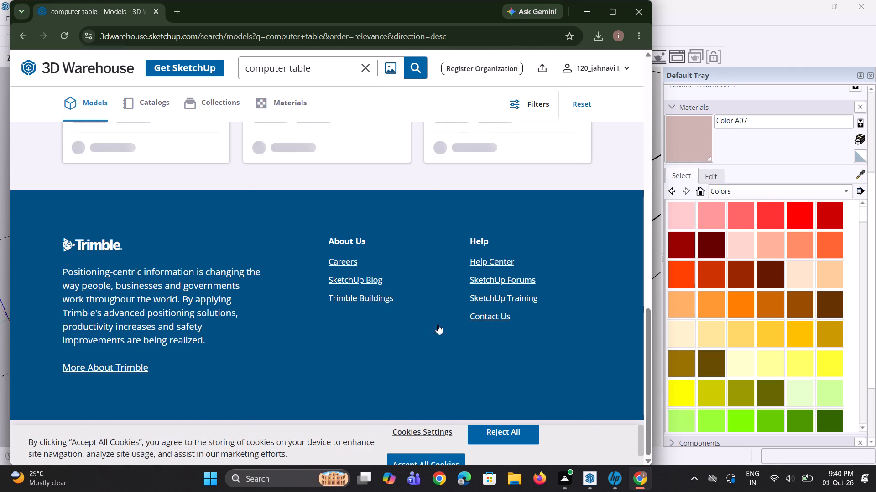
Browse the computer table results, comparing desk designs to find one suitable for the bedroom.
scroll(387, 324, "up", 1)
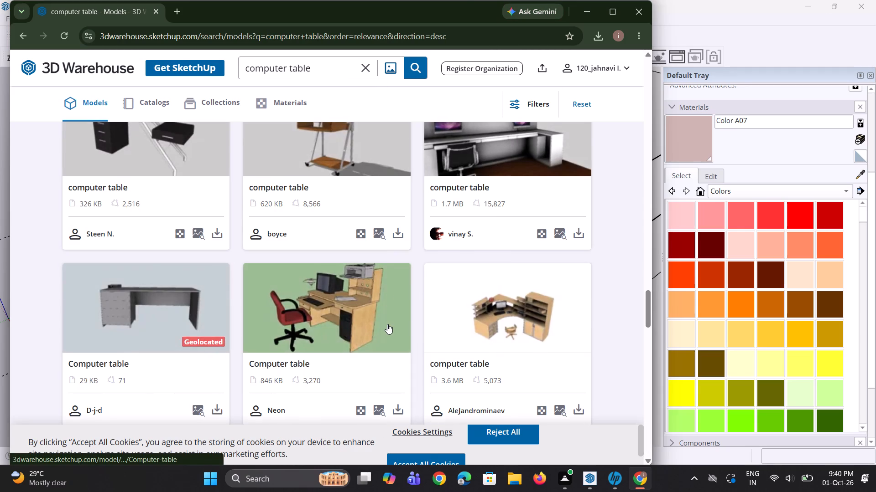
scroll(387, 324, "up", 1)
scroll(387, 321, "down", 2)
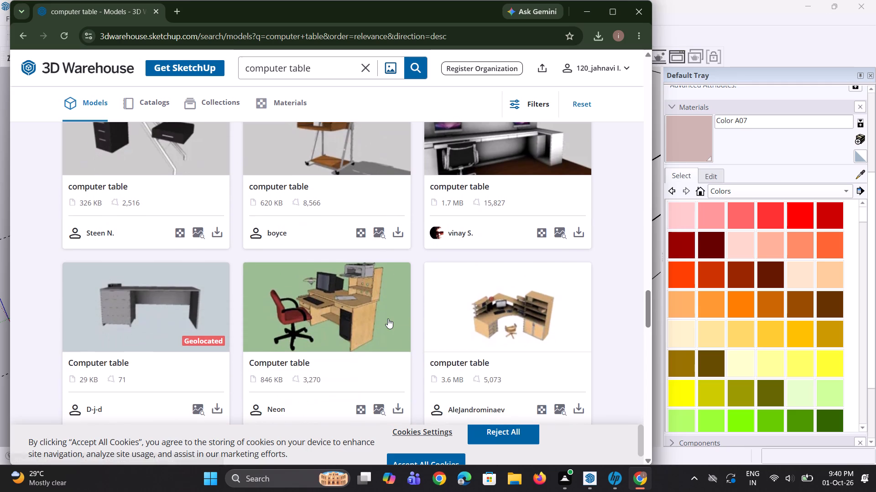
scroll(388, 318, "down", 4)
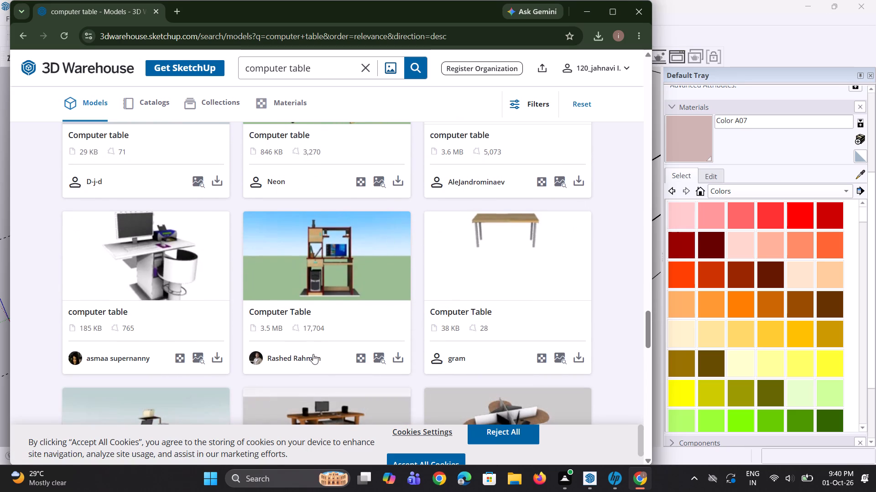
scroll(355, 344, "down", 2)
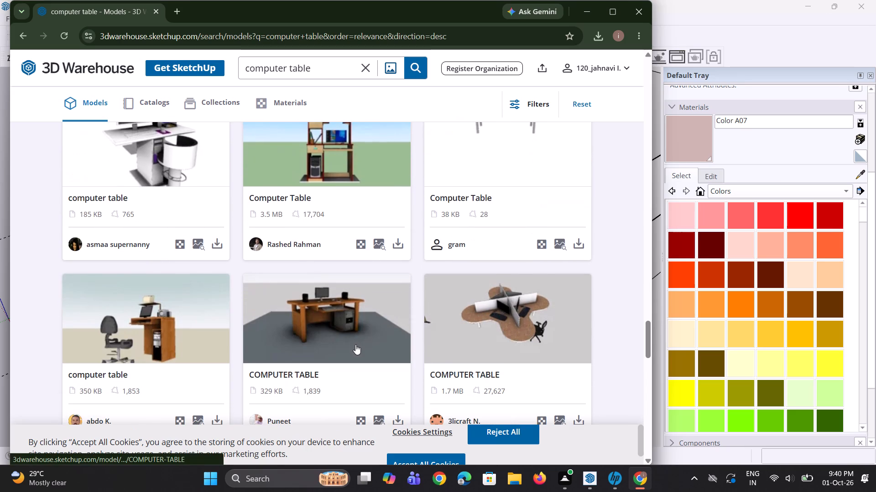
scroll(358, 342, "down", 2)
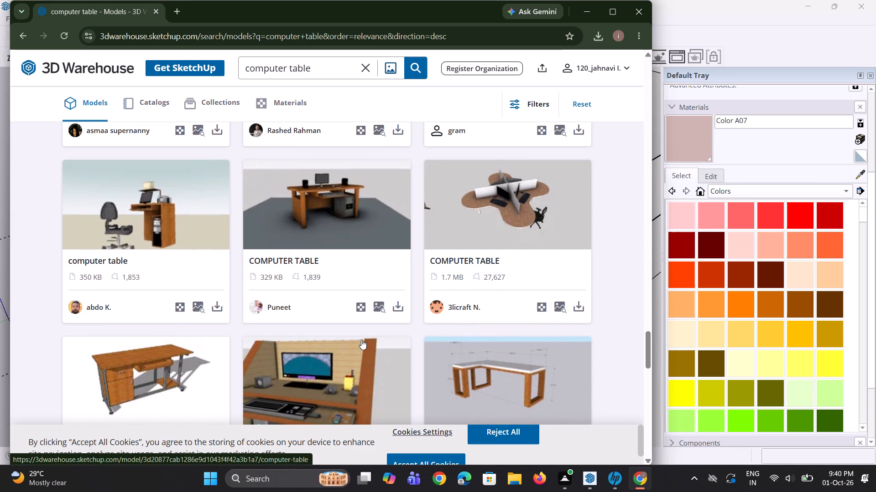
scroll(361, 339, "down", 4)
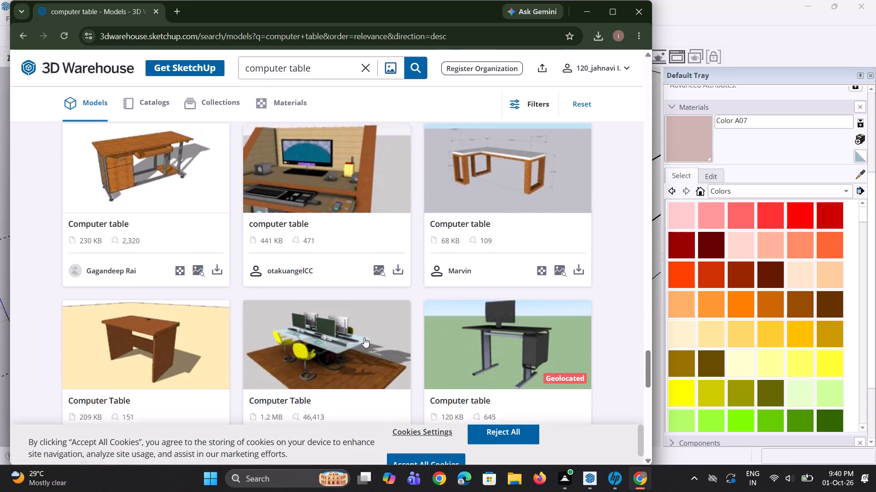
scroll(365, 337, "down", 2)
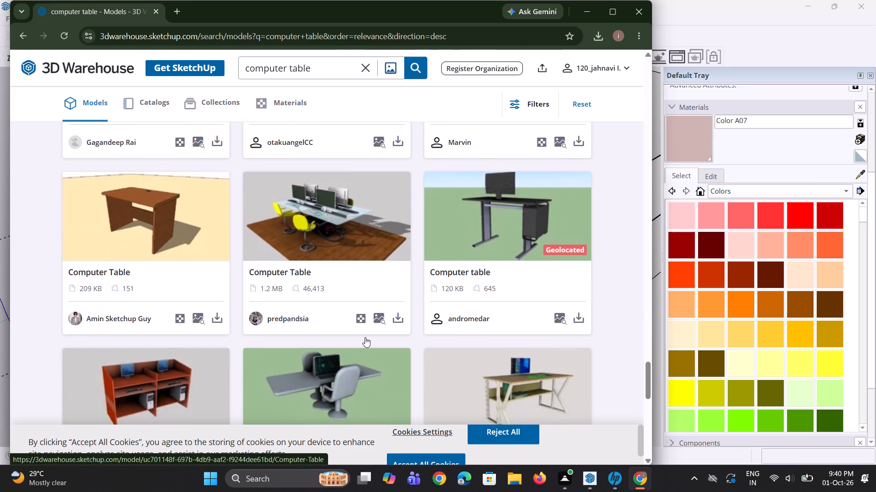
scroll(365, 337, "down", 2)
scroll(365, 337, "up", 1)
scroll(365, 337, "down", 6)
scroll(366, 337, "up", 5)
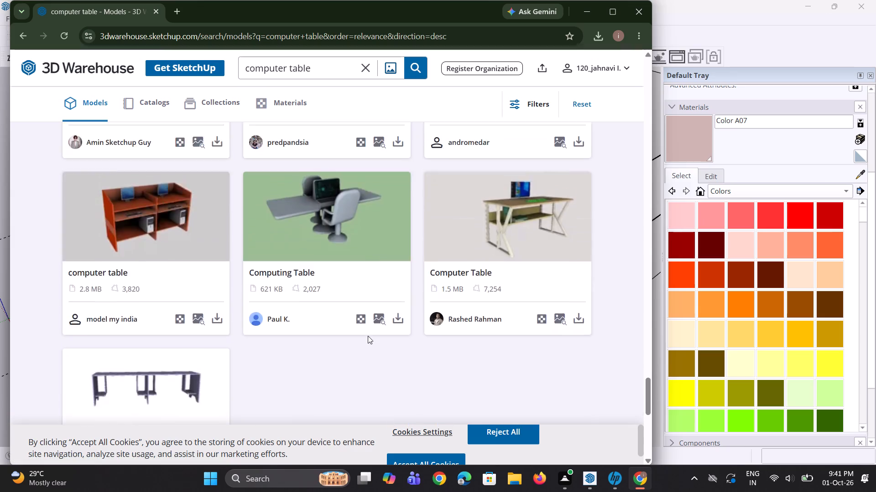
scroll(368, 336, "up", 11)
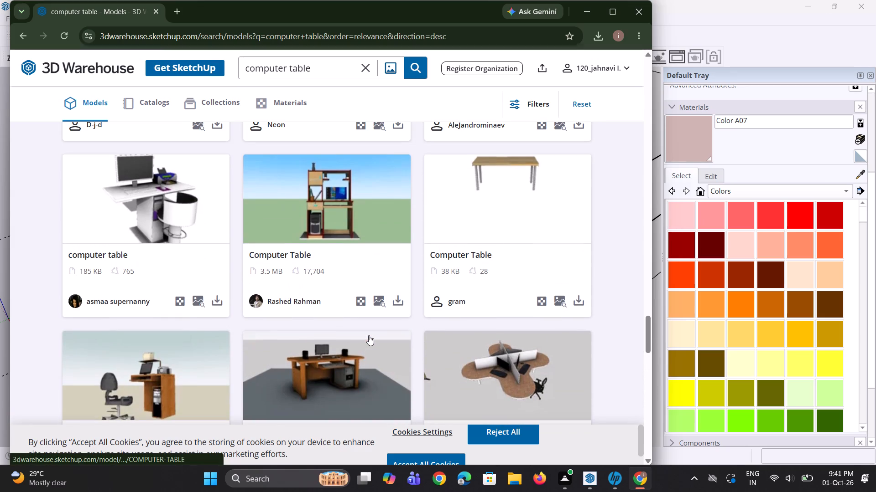
scroll(369, 335, "down", 2)
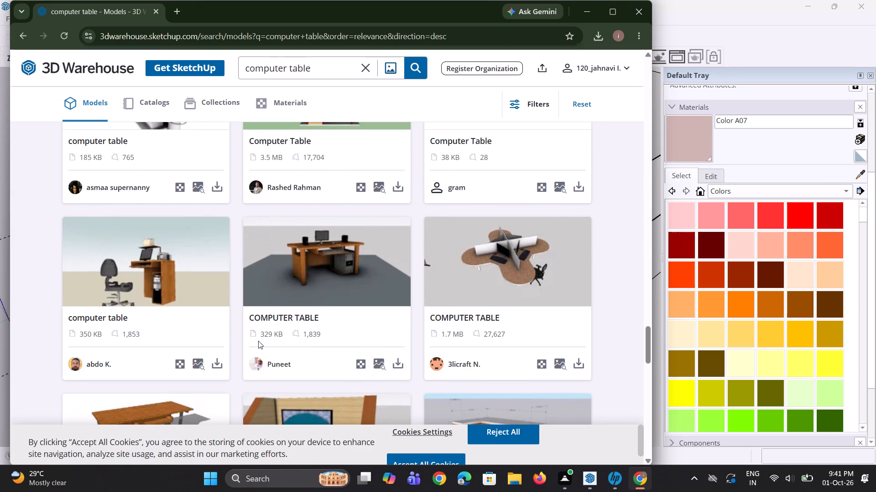
scroll(196, 326, "down", 1)
scroll(196, 326, "up", 4)
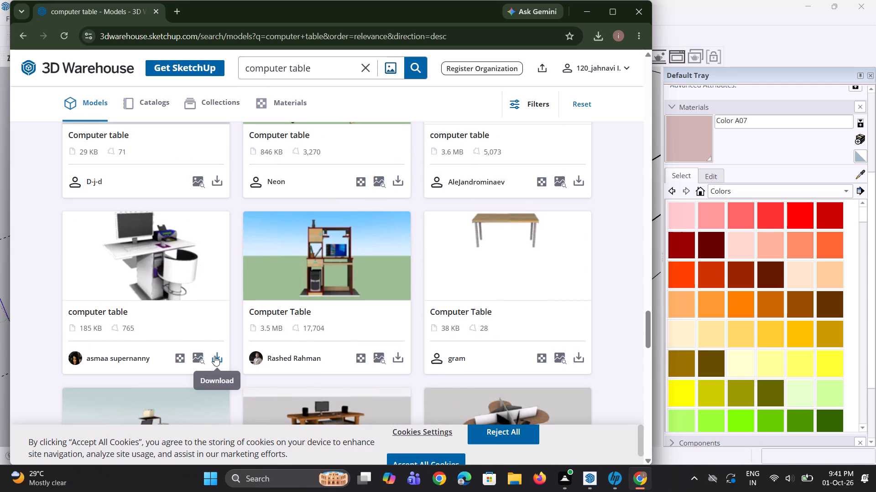
scroll(320, 318, "down", 2)
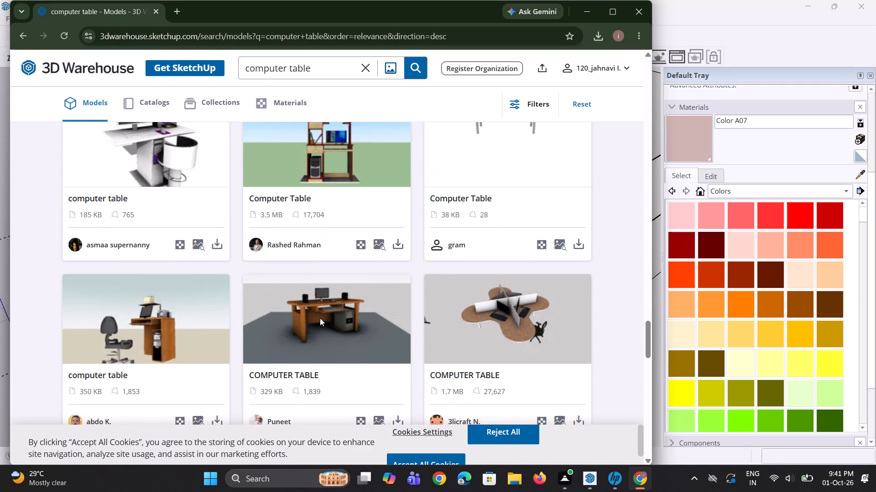
scroll(448, 297, "down", 2)
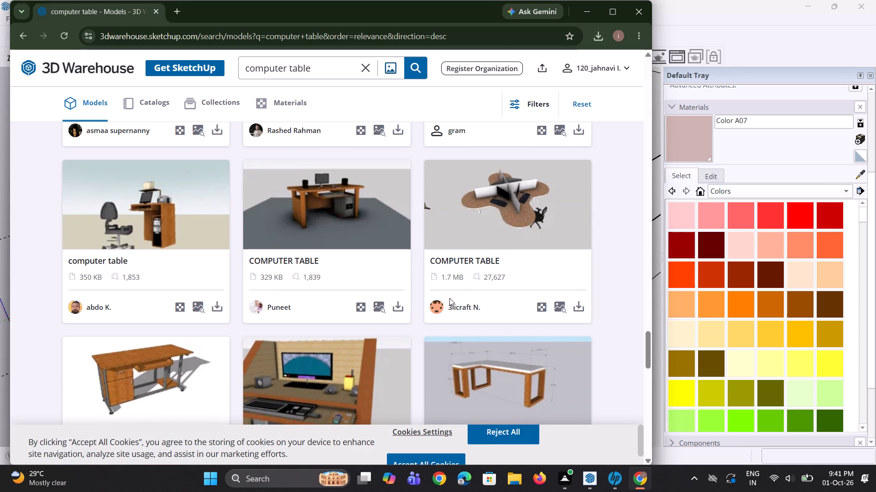
scroll(487, 304, "up", 1)
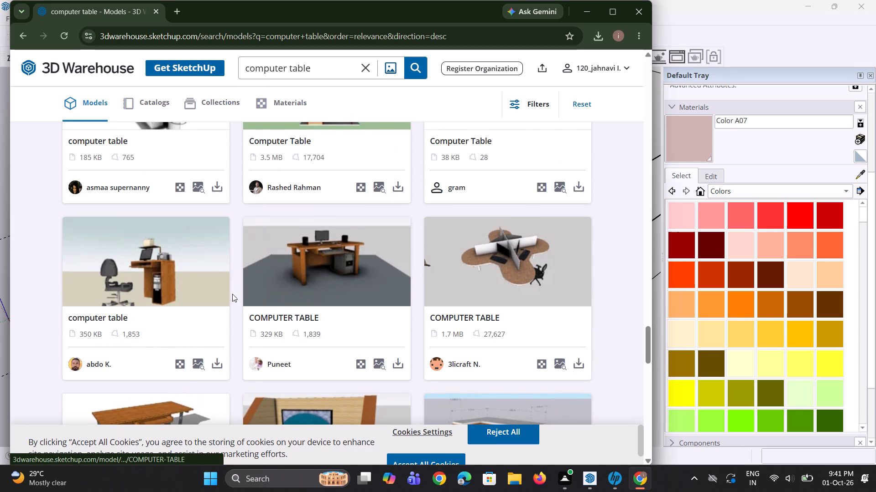
scroll(212, 322, "up", 3)
scroll(268, 302, "down", 2)
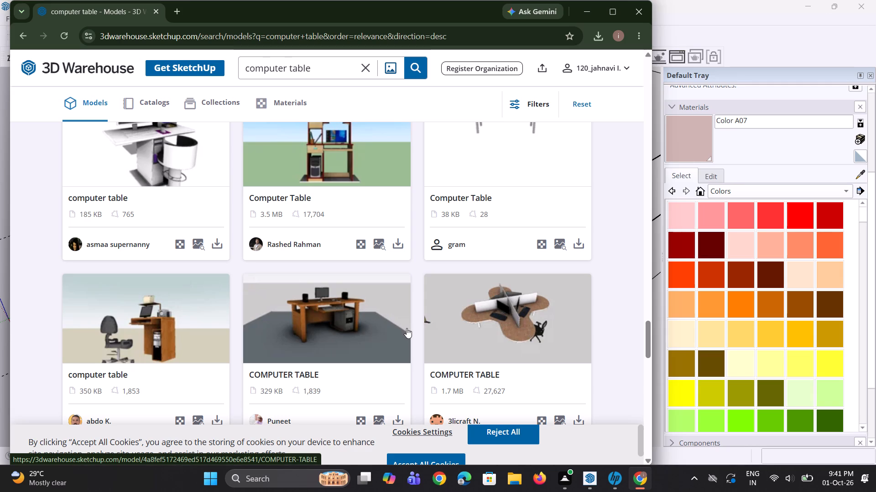
scroll(292, 341, "down", 2)
scroll(292, 342, "up", 4)
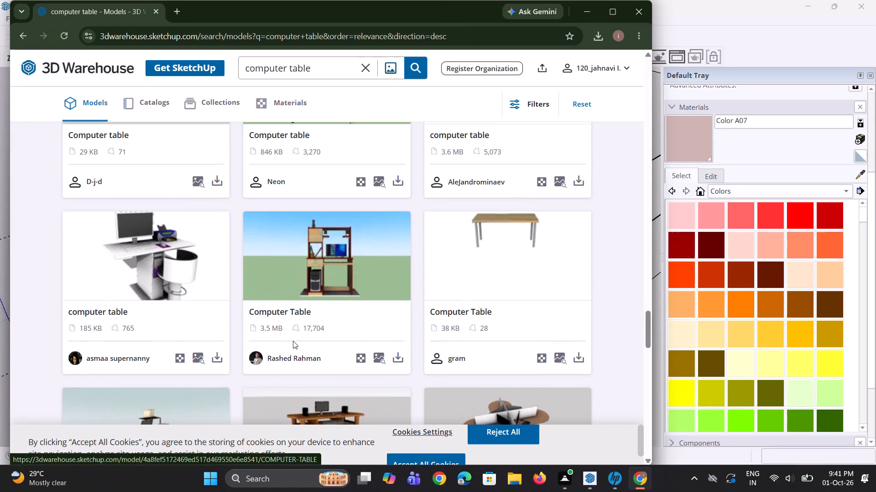
scroll(293, 339, "up", 10)
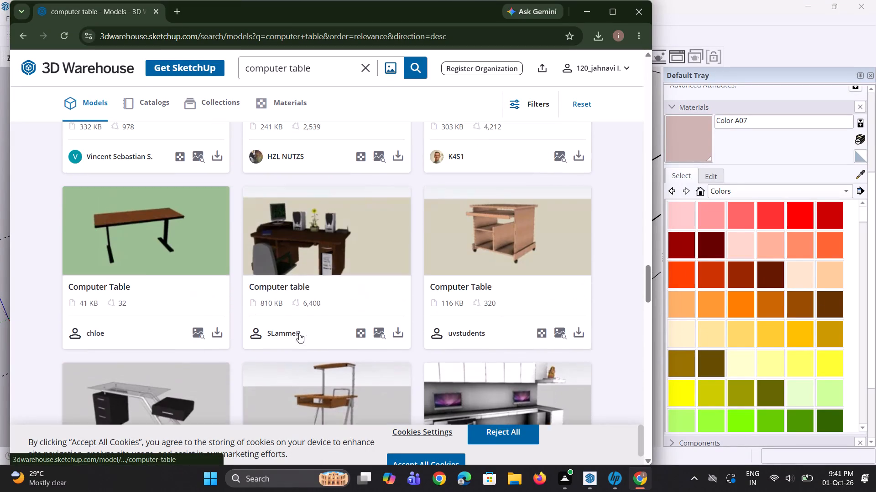
scroll(318, 325, "up", 5)
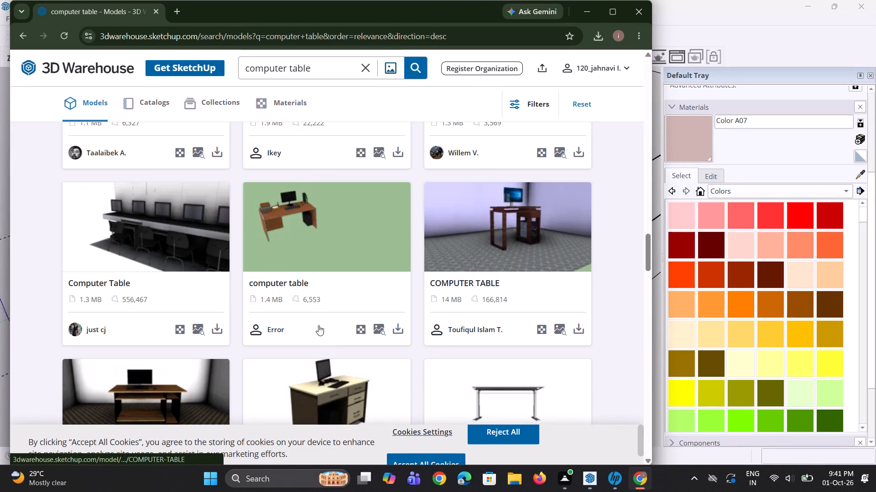
Download the 332 KB Computer Table model, the wooden desk with black sides and a monitor, as a SketchUp .skp file.
scroll(318, 325, "down", 2)
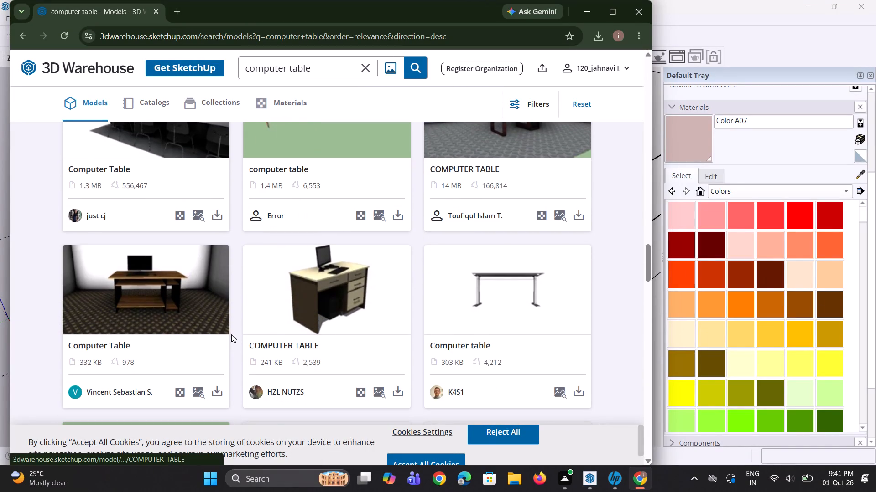
left_click(221, 393)
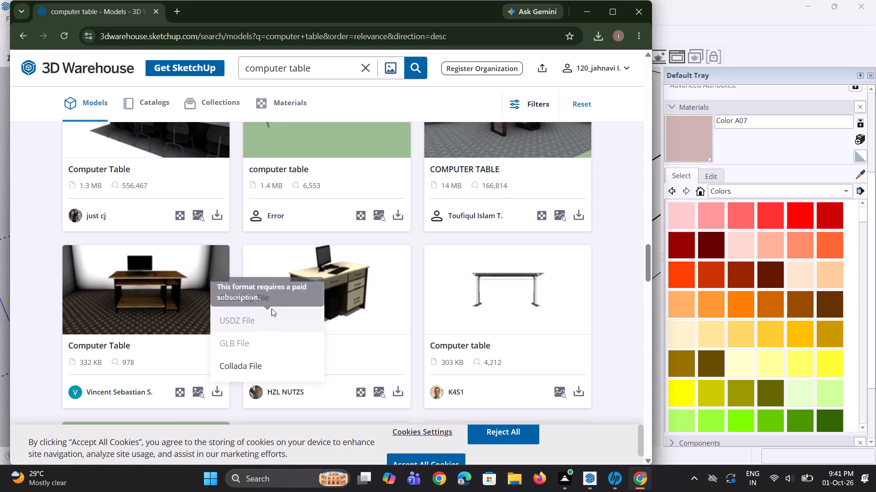
left_click(272, 306)
Look through the remaining computer table models back to the beginning of the results for other desk options.
scroll(290, 331, "up", 3)
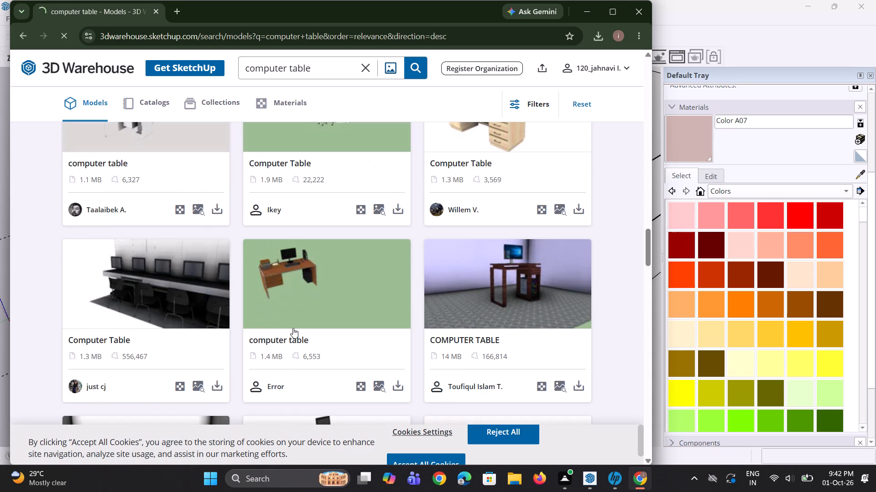
scroll(297, 324, "down", 1)
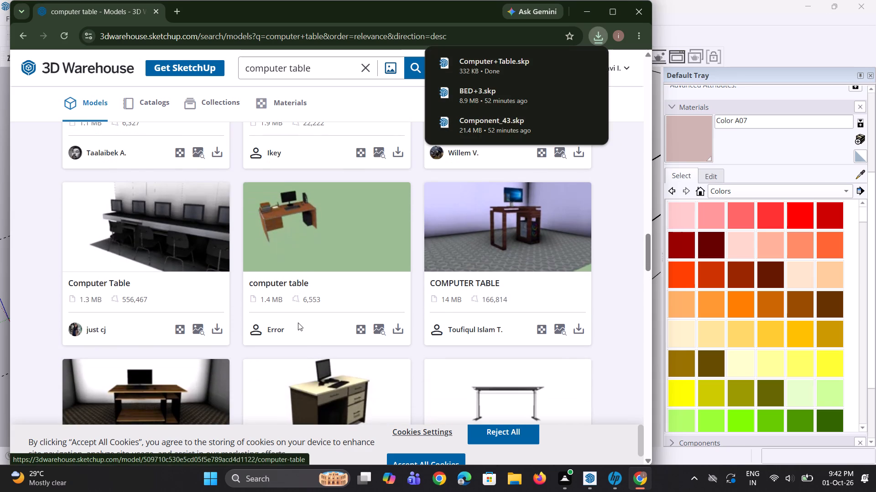
scroll(300, 320, "up", 6)
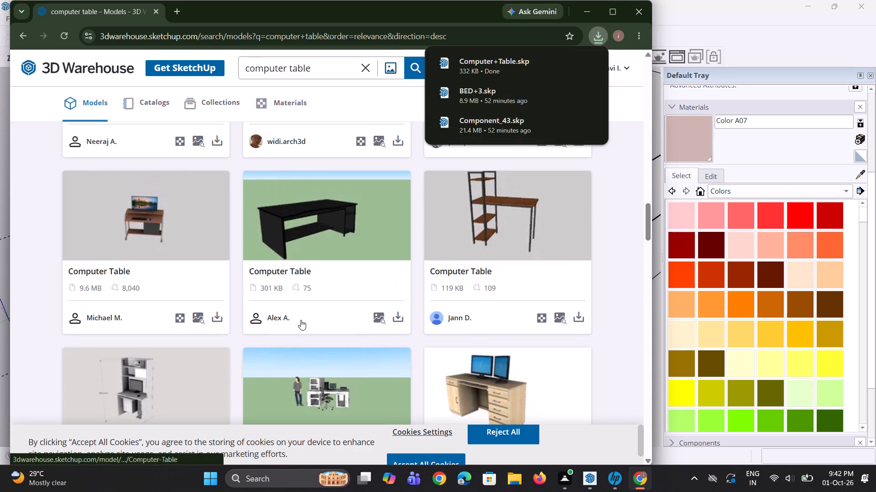
scroll(301, 320, "up", 17)
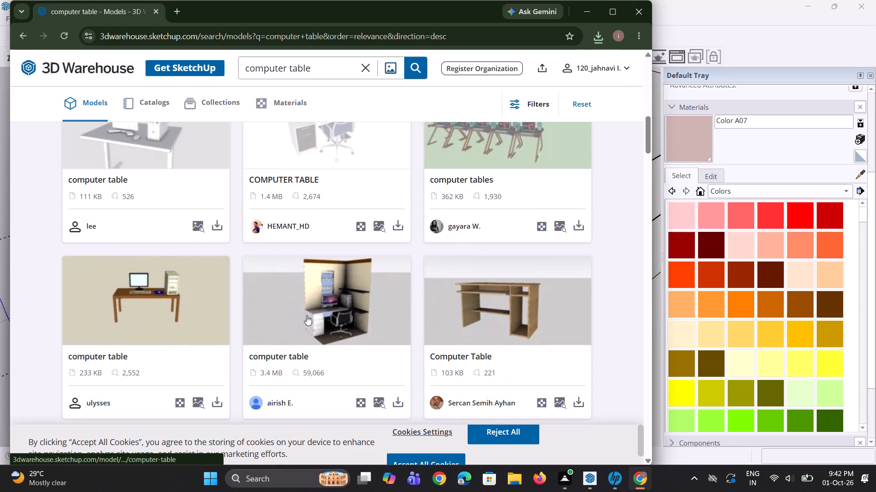
scroll(266, 315, "up", 3)
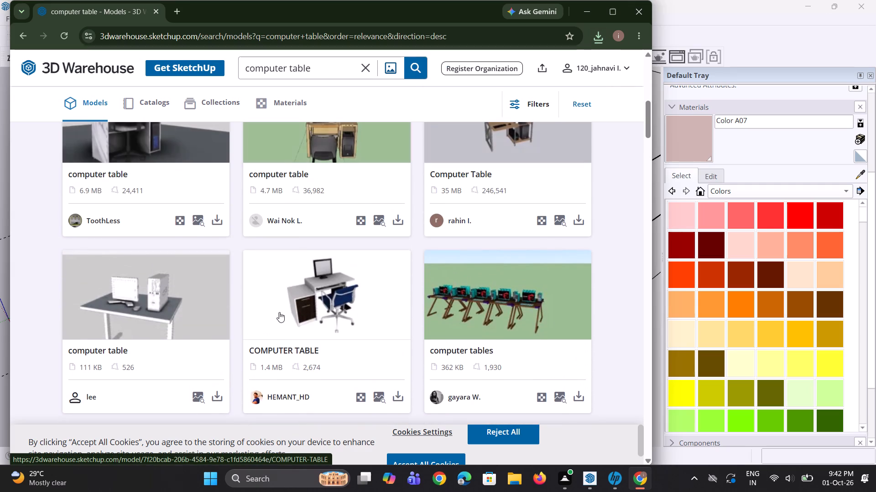
scroll(335, 312, "up", 2)
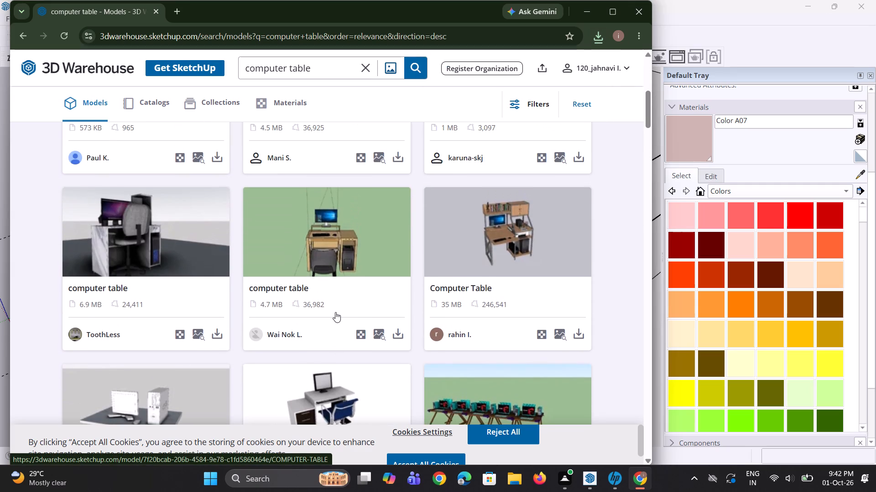
scroll(335, 312, "up", 5)
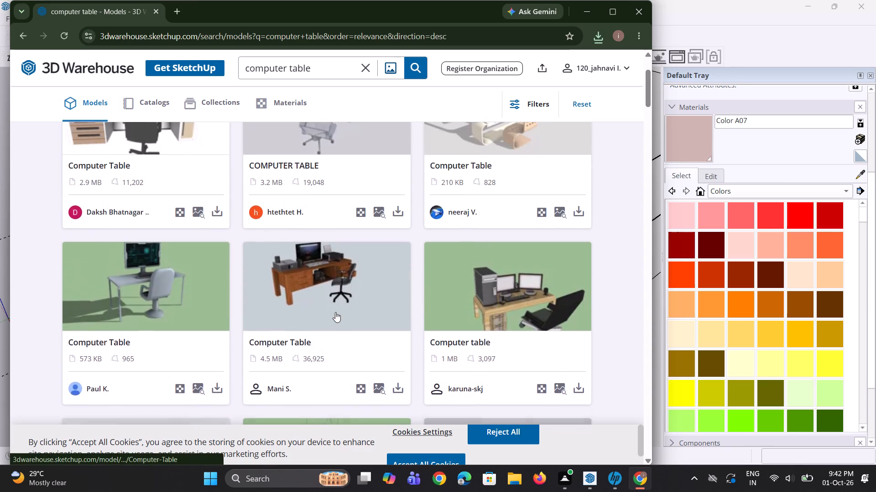
scroll(336, 309, "up", 2)
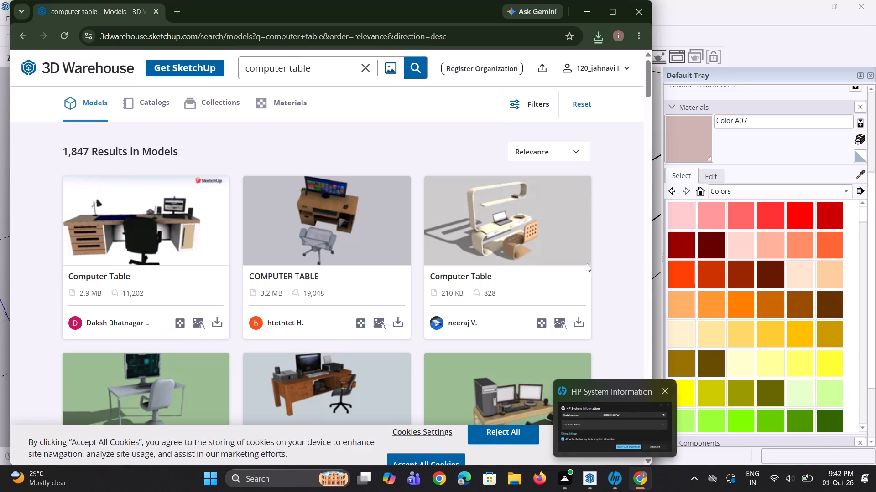
Replace the 3D Warehouse search term with "table" and run the model search.
left_click(365, 71)
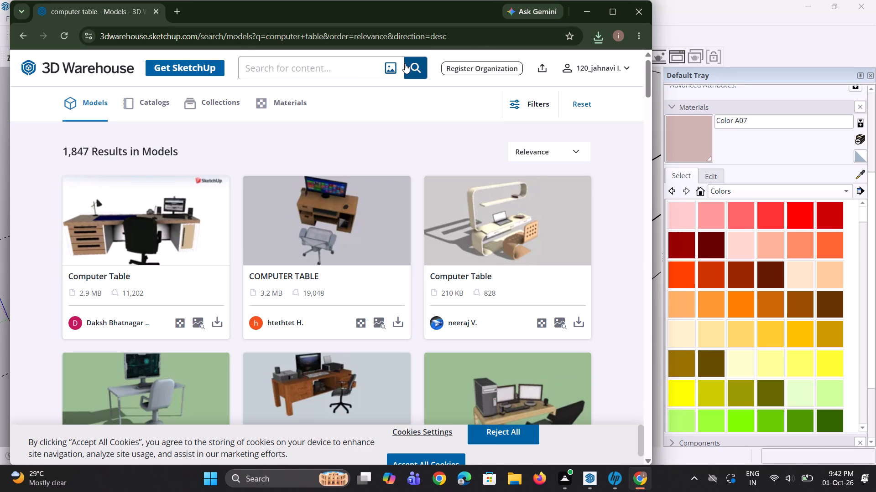
key("t")
type("able")
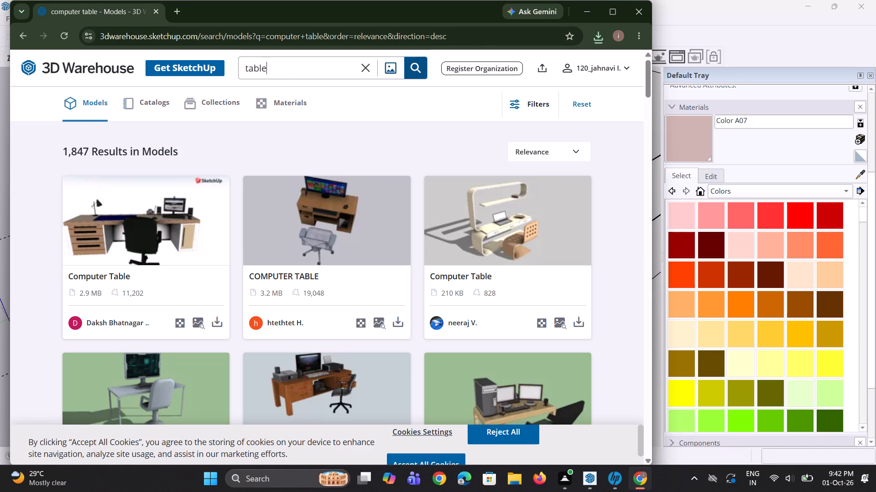
key("Return")
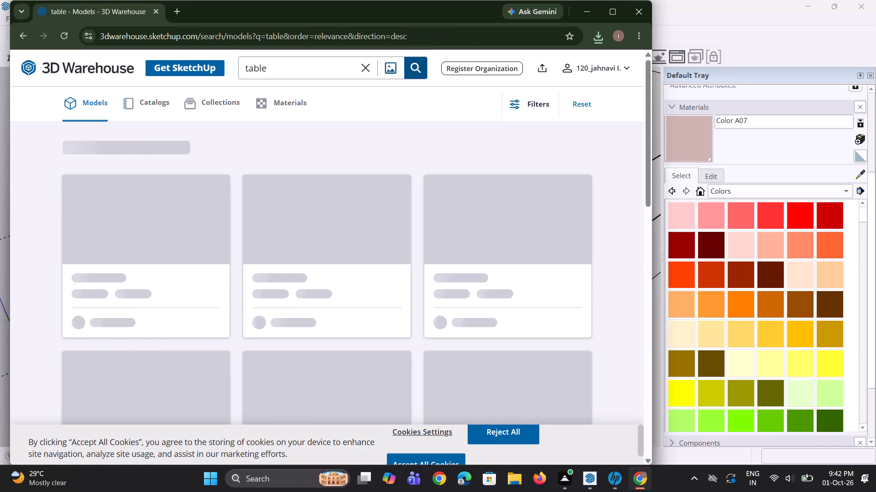
Browse the table search results, comparing designs for a desk-style table suitable for the bedroom.
scroll(399, 271, "down", 1)
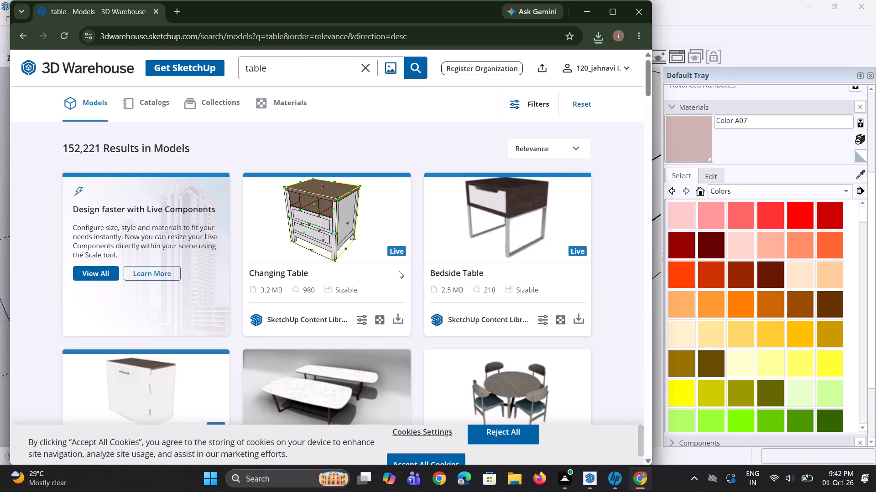
scroll(399, 271, "down", 2)
middle_click_drag(397, 277, 406, 250)
scroll(408, 257, "down", 3)
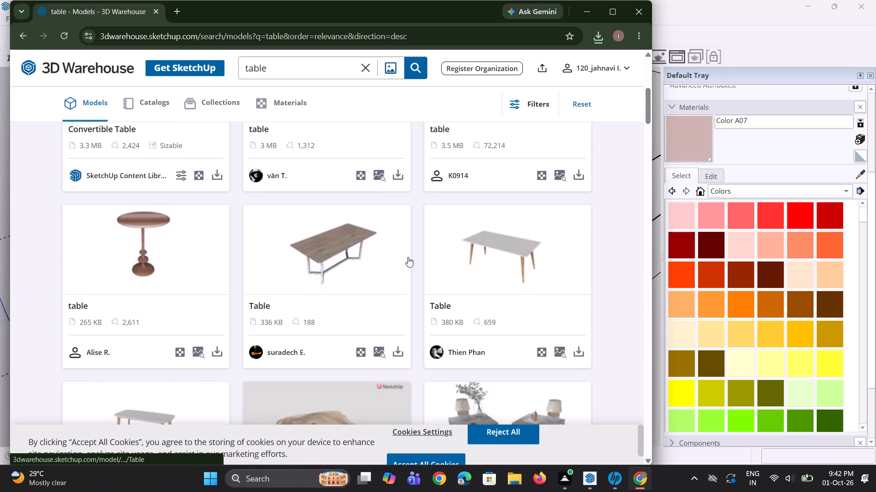
scroll(408, 257, "up", 7)
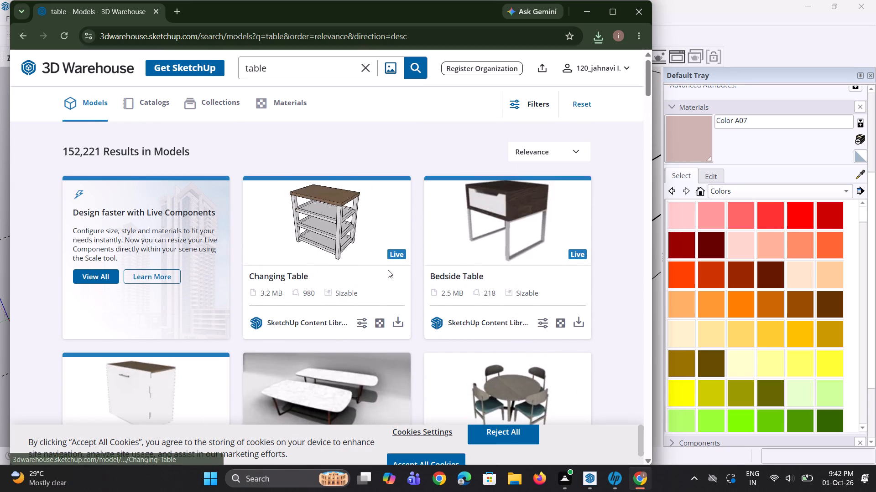
scroll(367, 271, "down", 12)
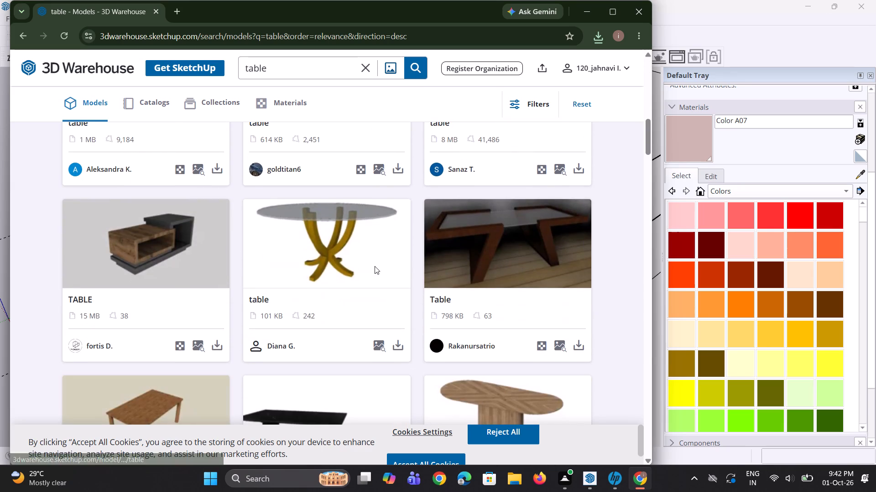
scroll(390, 293, "down", 5)
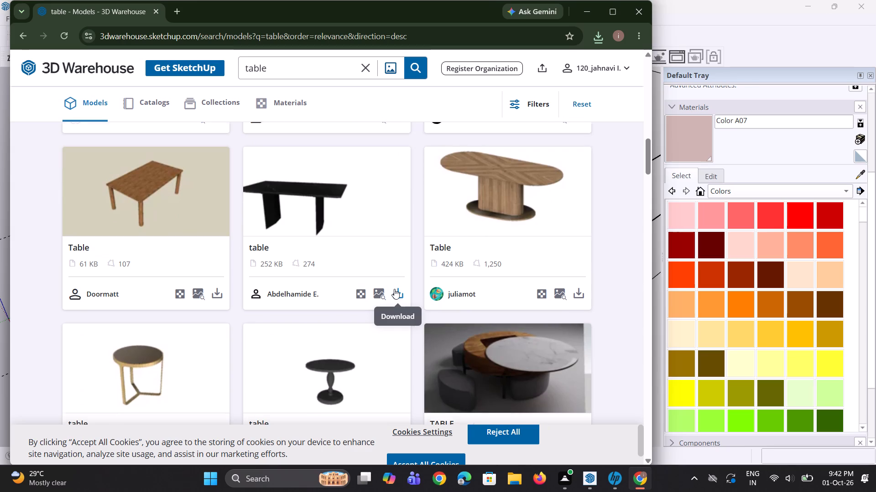
scroll(394, 289, "down", 6)
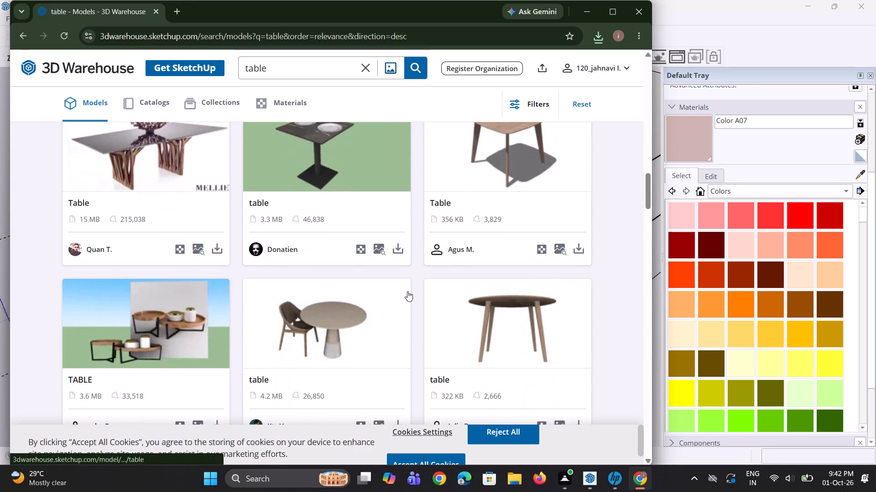
scroll(407, 291, "down", 8)
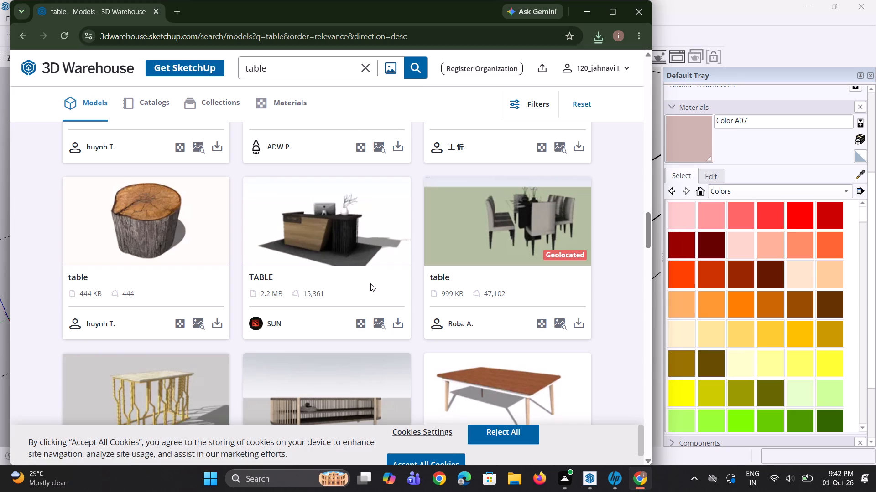
Download the 2.2 MB TABLE model, the wood and black desk with a monitor and plant, as a SketchUp file.
left_click(399, 326)
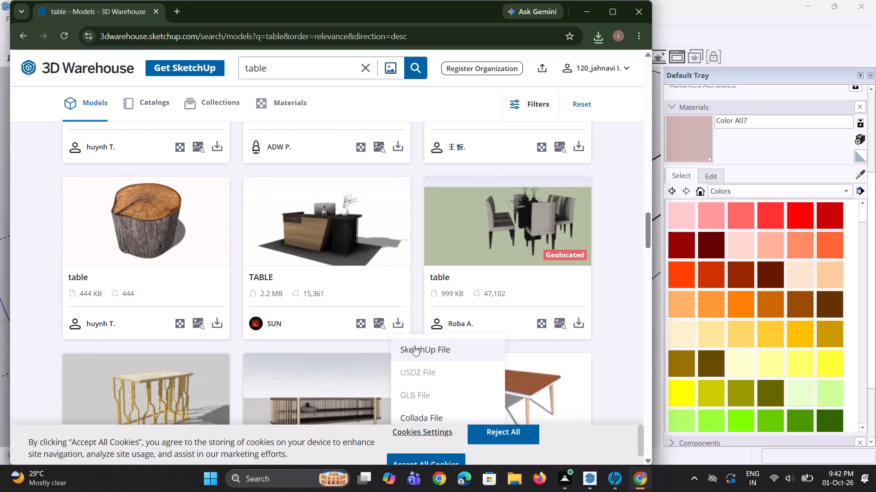
left_click(415, 347)
Look through the remaining table models down to the end of the loaded results for other options.
scroll(327, 337, "down", 8)
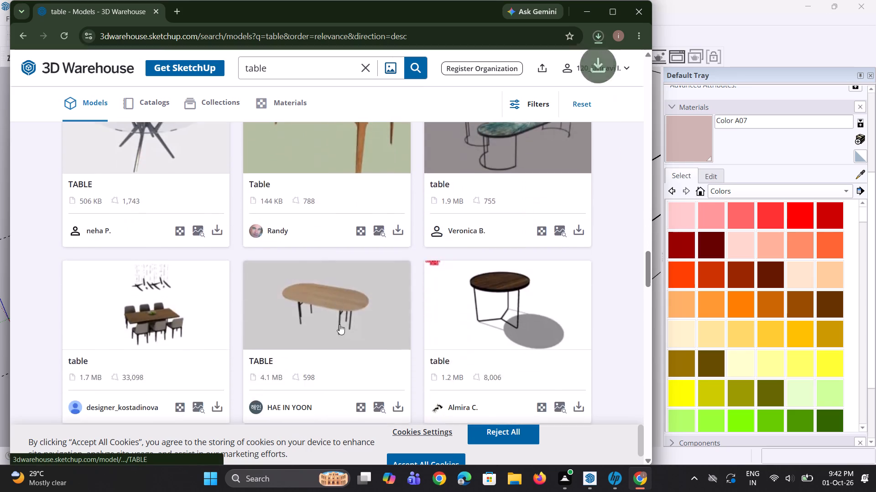
scroll(344, 325, "down", 3)
scroll(406, 326, "down", 6)
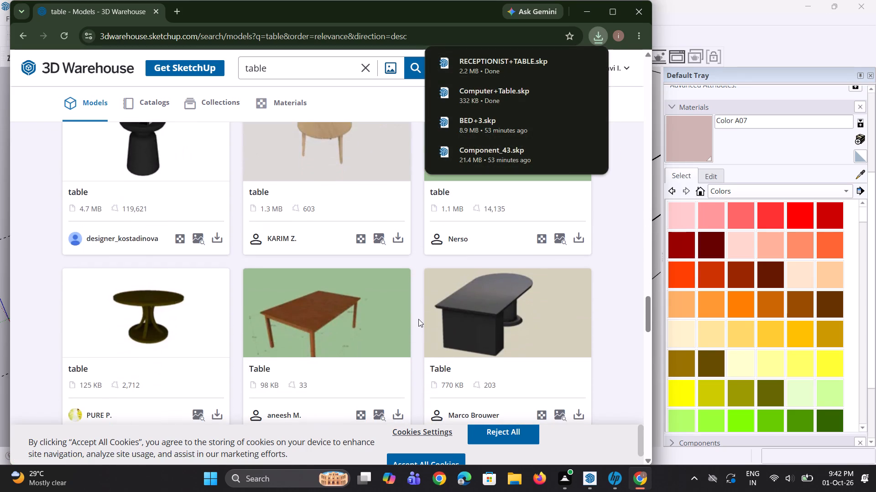
scroll(418, 319, "down", 8)
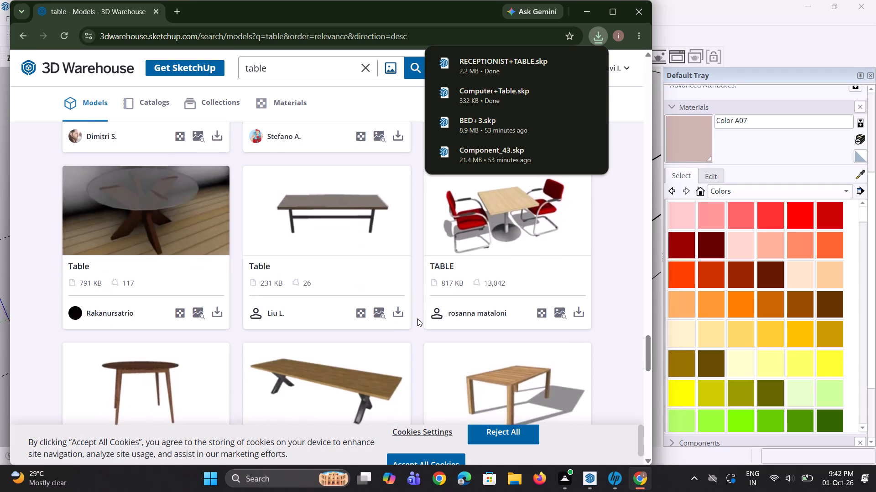
scroll(409, 326, "down", 8)
scroll(403, 328, "up", 6)
scroll(403, 328, "down", 4)
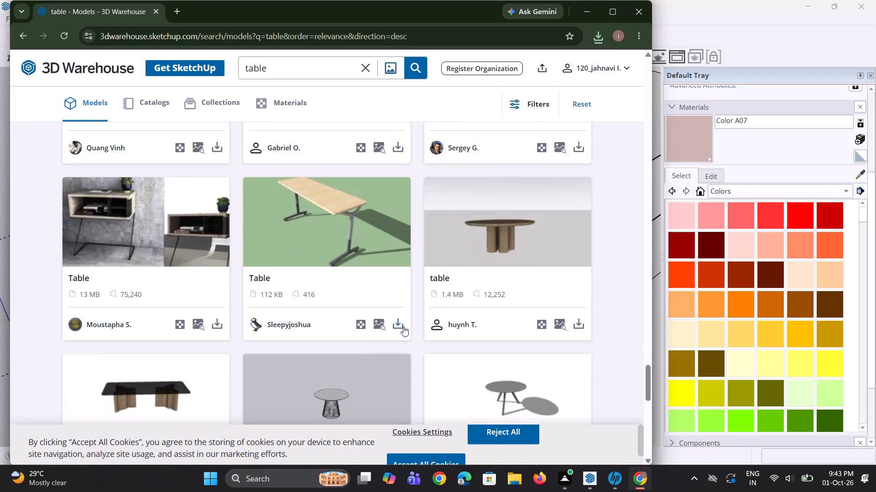
scroll(403, 326, "down", 4)
scroll(403, 326, "up", 1)
scroll(403, 326, "down", 7)
scroll(405, 324, "up", 3)
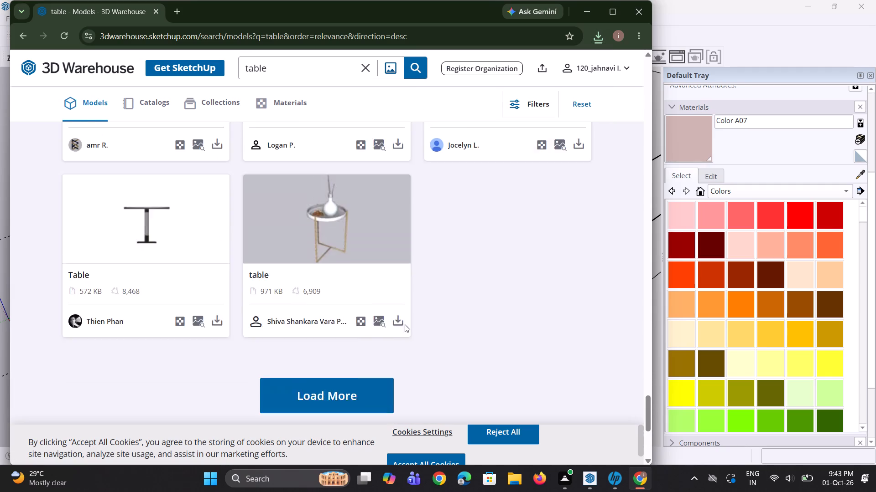
scroll(405, 324, "up", 2)
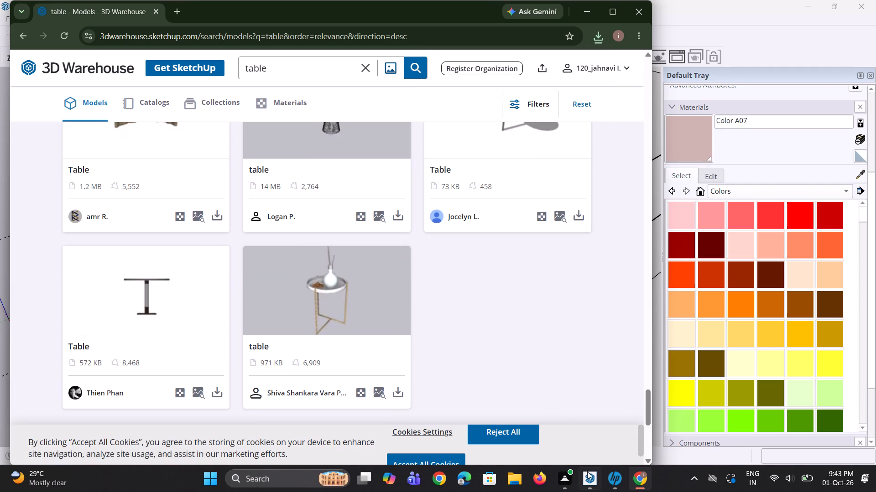
Switch to SketchUp, import RECEPTIONIST+TABLE from Downloads and place it on the open ground outside the room near the grey bed.
left_click(588, 476)
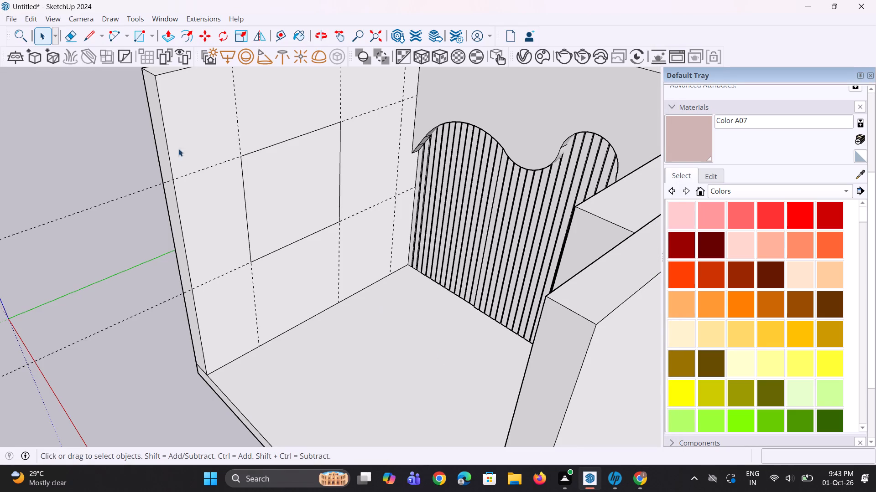
left_click(5, 17)
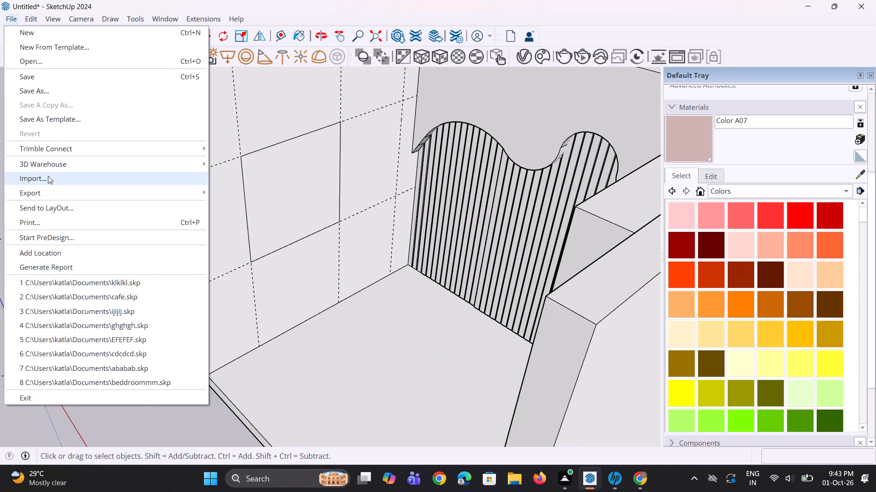
left_click(48, 176)
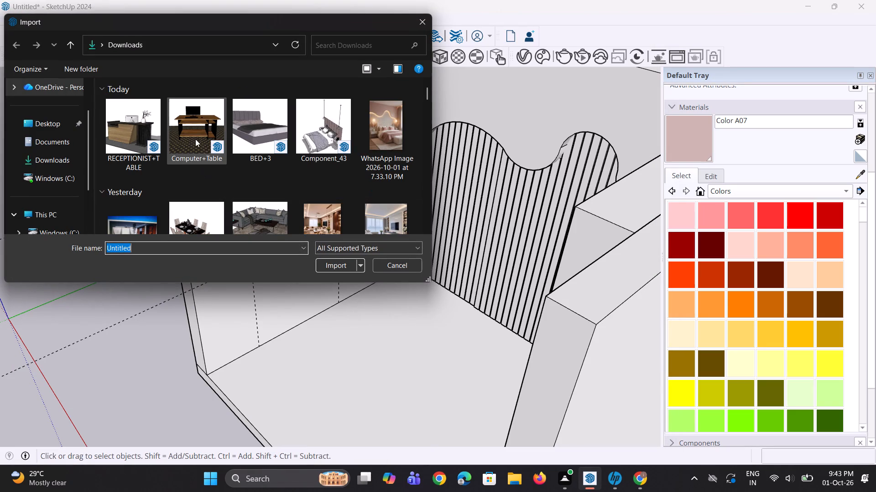
left_click(151, 126)
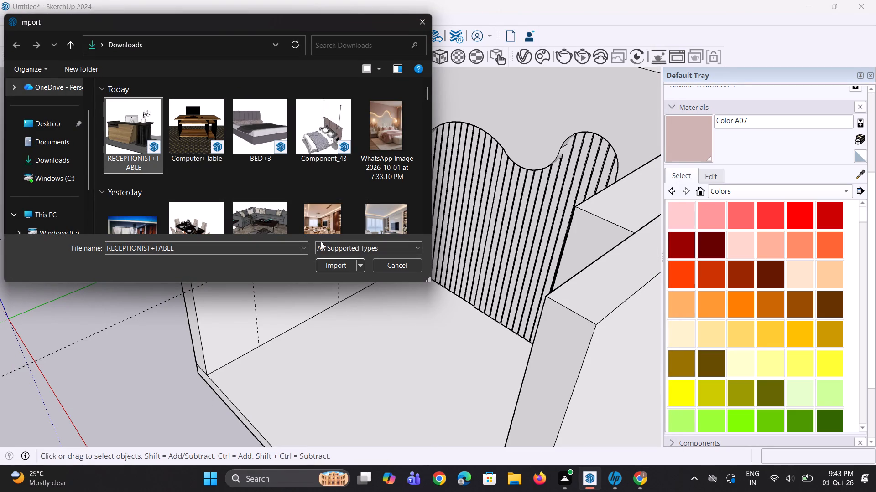
left_click(335, 266)
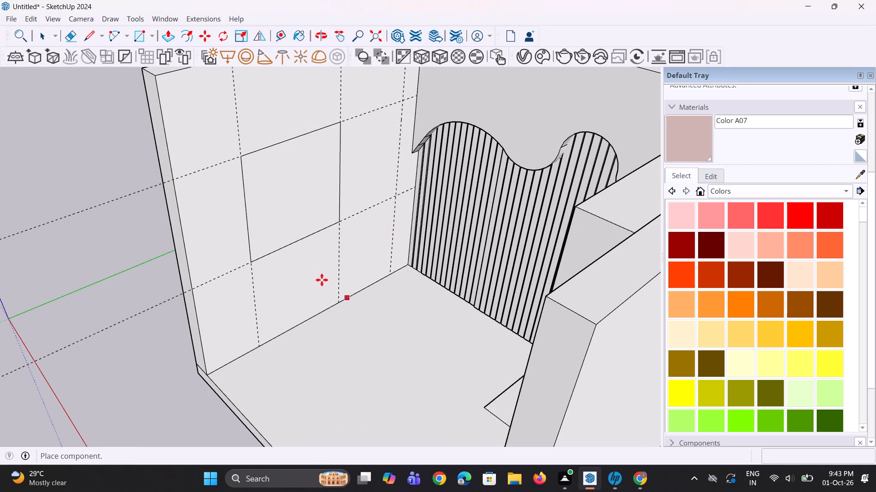
scroll(289, 272, "down", 12)
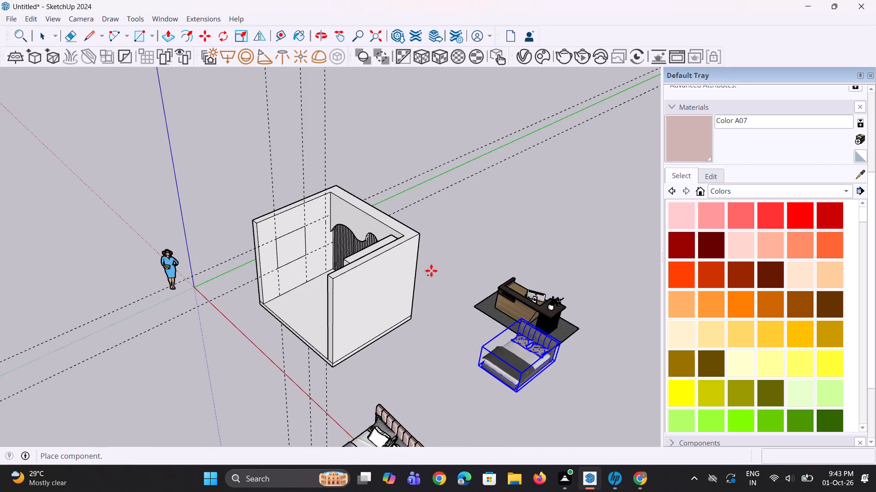
left_click(427, 248)
Rotate the imported reception table roughly a quarter turn on the ground plane beside the room.
scroll(497, 259, "up", 6)
middle_click_drag(579, 289, 523, 292)
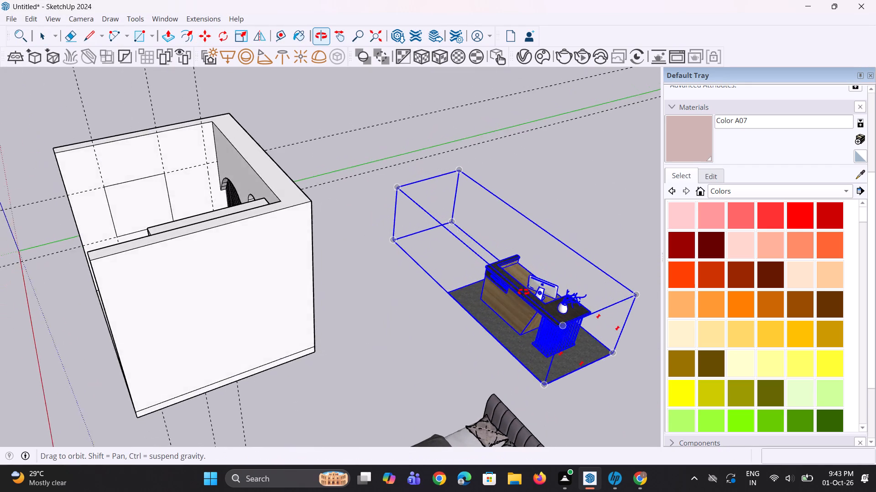
middle_click_drag(523, 292, 571, 273)
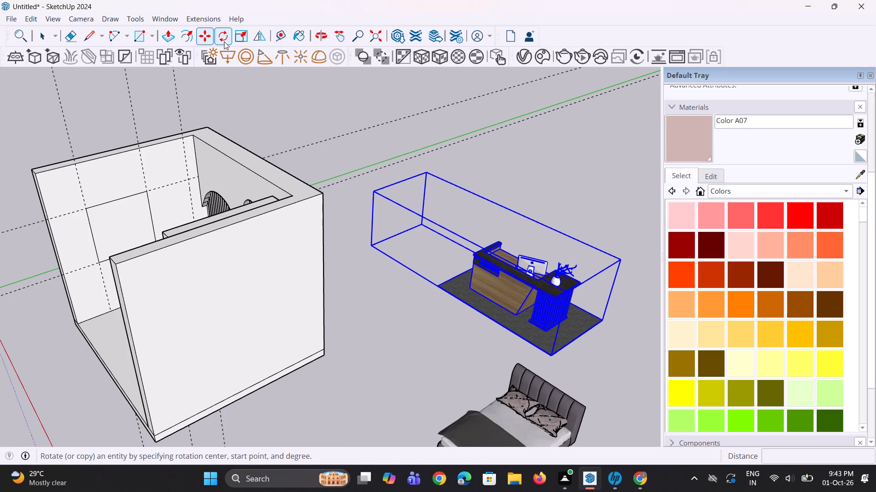
left_click(224, 41)
scroll(325, 172, "down", 5)
middle_click_drag(336, 220, 394, 222)
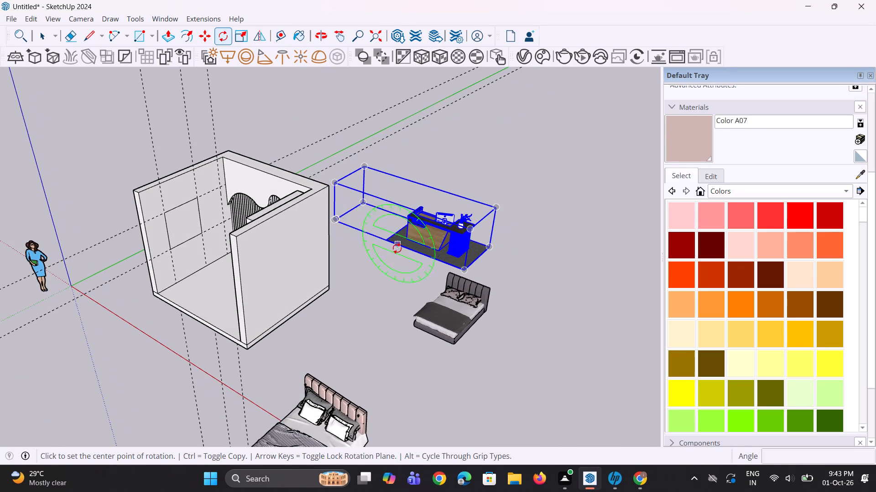
left_click(393, 256)
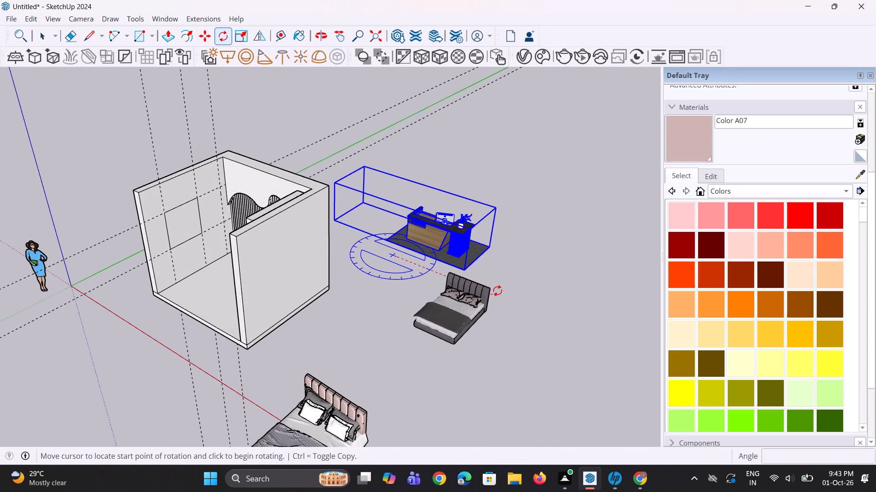
left_click(497, 291)
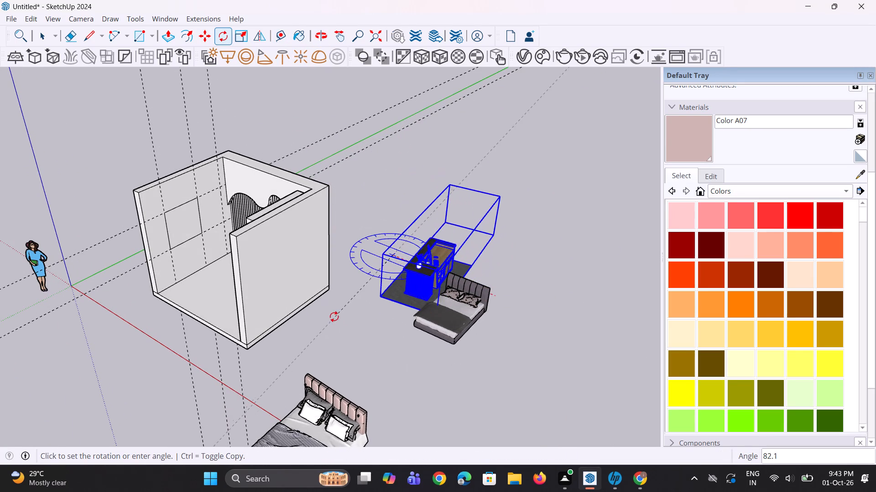
left_click(324, 310)
Explode the imported reception table component into its separate parts and clear the selection.
scroll(406, 302, "up", 6)
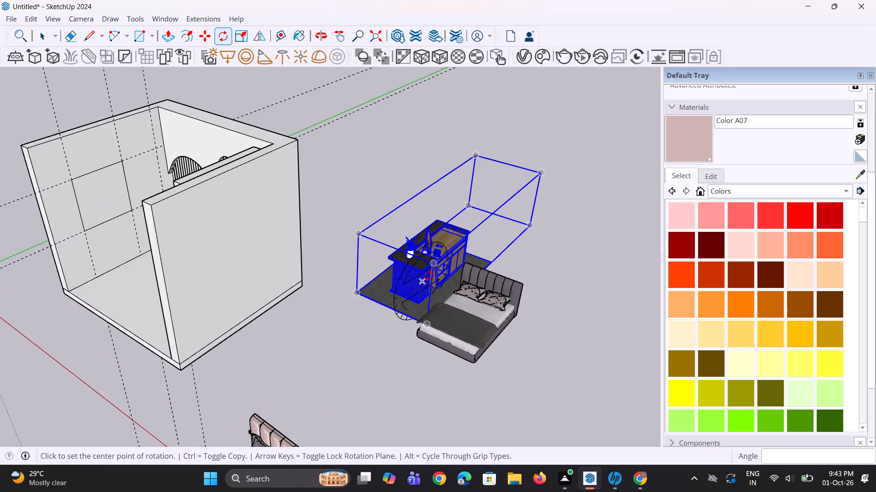
middle_click_drag(439, 292, 301, 266)
scroll(420, 261, "down", 4)
scroll(420, 261, "up", 1)
middle_click_drag(420, 273, 420, 297)
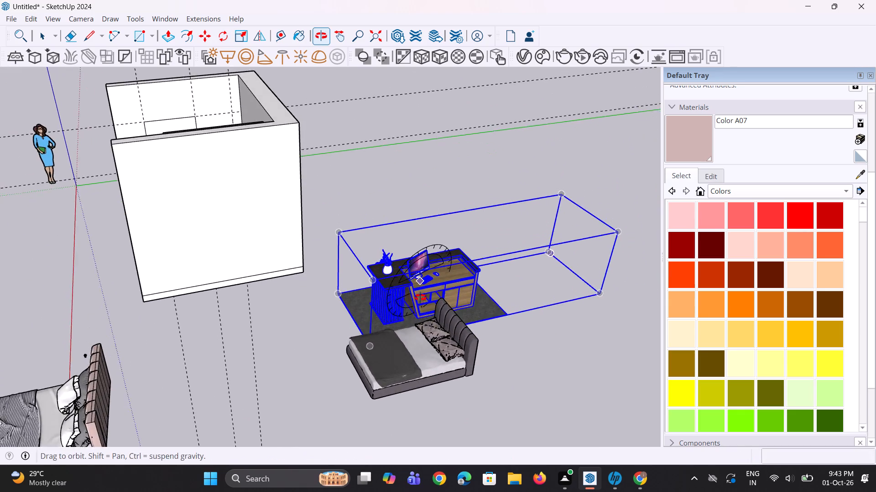
middle_click_drag(420, 297, 421, 301)
scroll(423, 309, "up", 4)
right_click(435, 288)
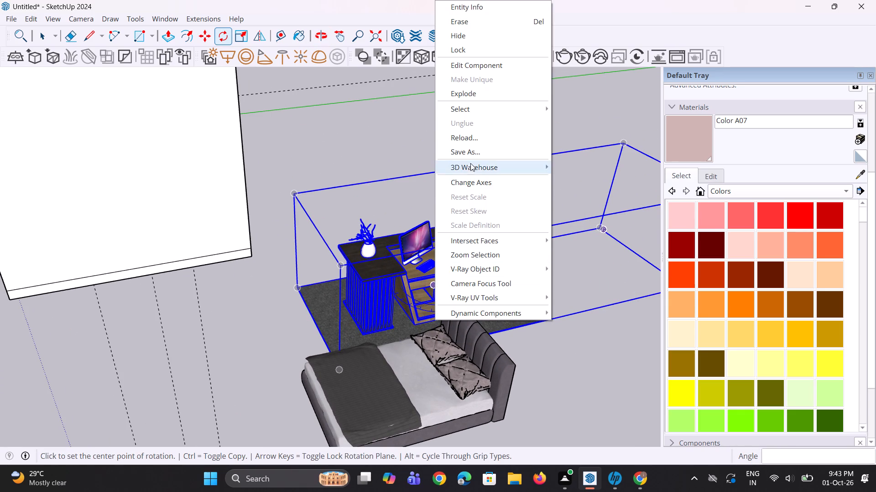
left_click(473, 99)
double_click(565, 313)
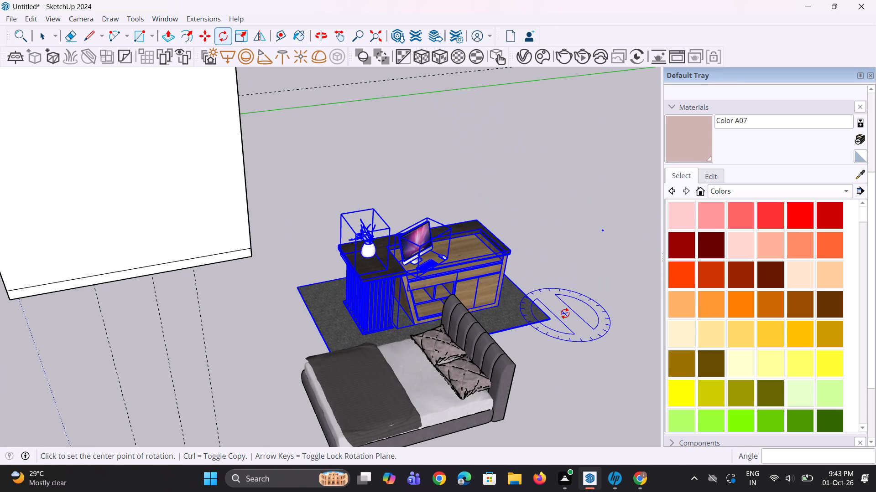
key("space")
key("space")
left_click(572, 290)
Delete the dark grey carpet beneath the reception table.
scroll(440, 292, "up", 2)
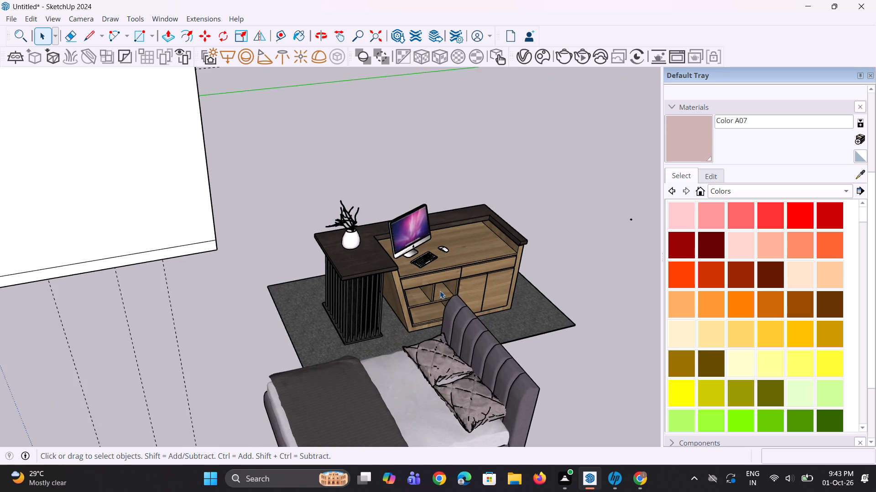
middle_click_drag(440, 290, 448, 295)
left_click(532, 321)
scroll(539, 309, "up", 3)
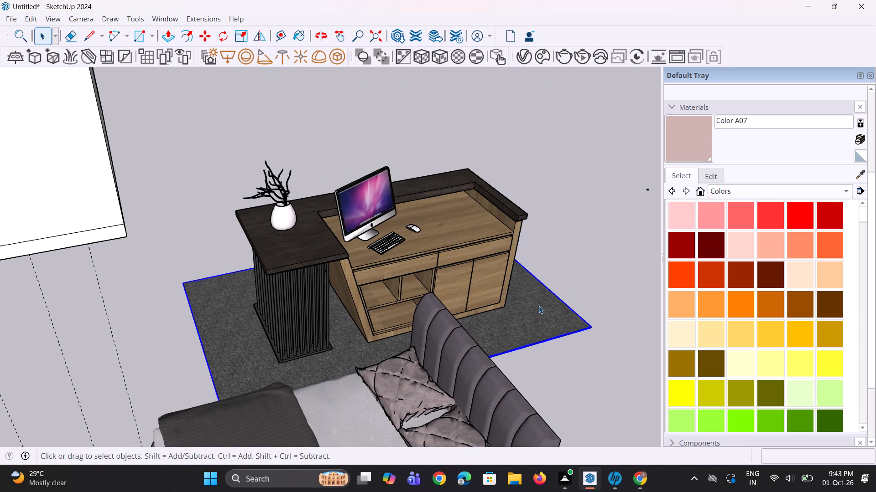
key("Delete")
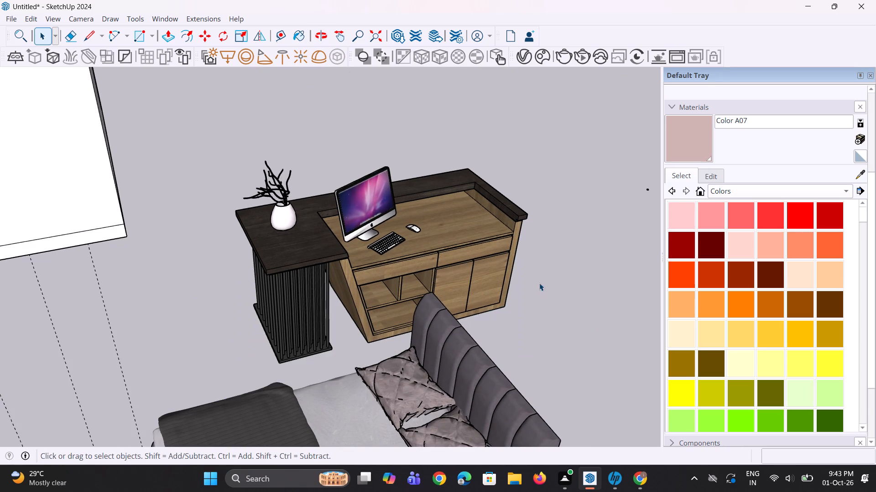
Examine the reception table's desktop, shelves and slatted side unit from several angles.
scroll(539, 281, "down", 4)
middle_click_drag(509, 284, 459, 306)
scroll(386, 304, "up", 3)
middle_click_drag(378, 302, 352, 292)
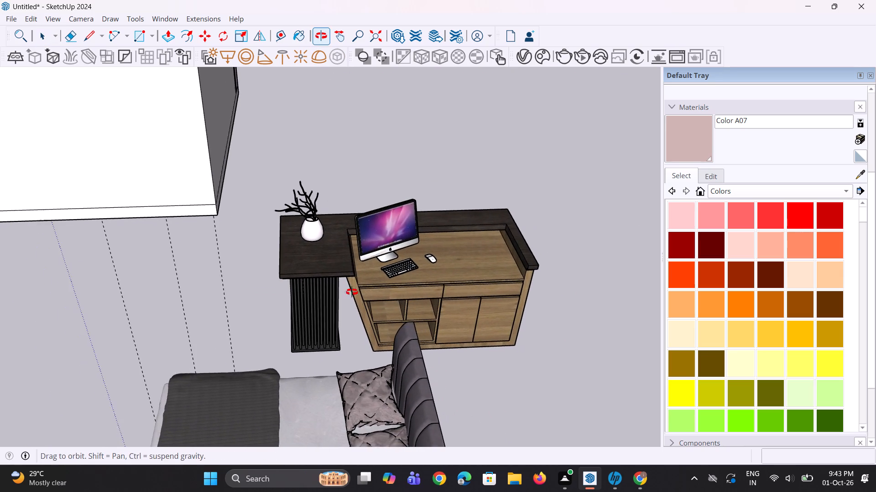
middle_click_drag(352, 292, 352, 290)
scroll(354, 280, "up", 2)
scroll(361, 273, "down", 4)
middle_click_drag(389, 280, 398, 307)
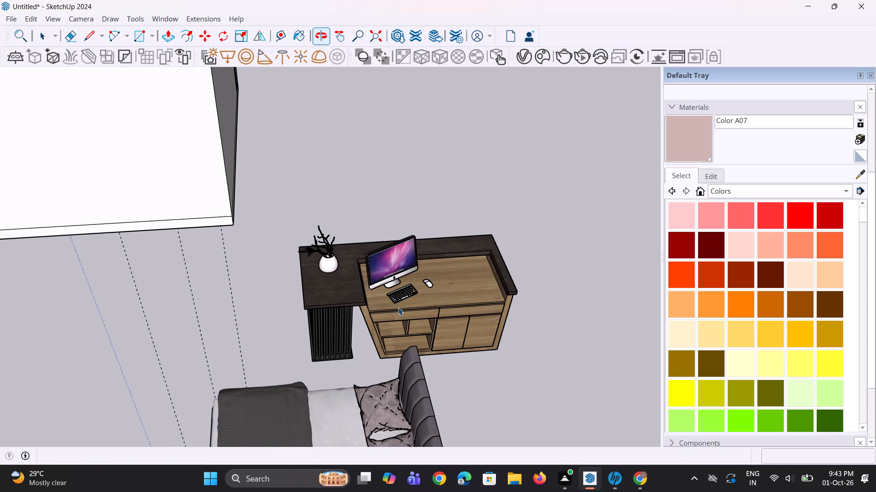
scroll(404, 270, "down", 6)
middle_click_drag(393, 287, 393, 303)
scroll(386, 312, "up", 5)
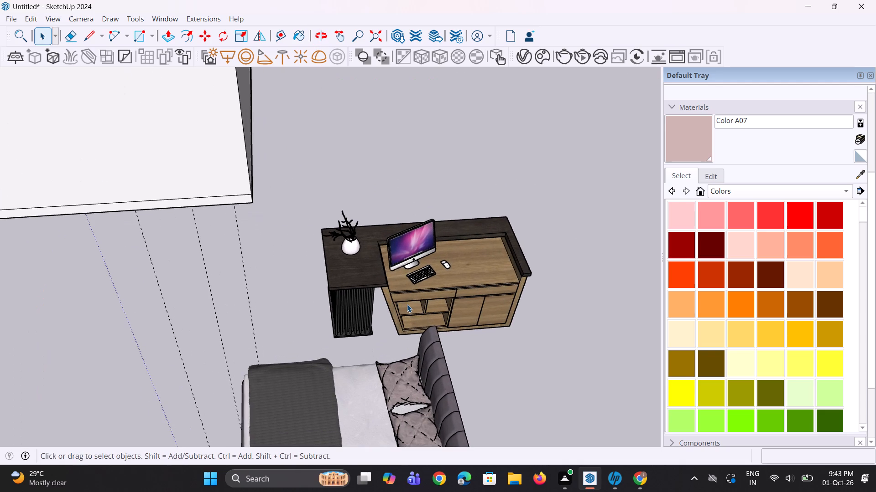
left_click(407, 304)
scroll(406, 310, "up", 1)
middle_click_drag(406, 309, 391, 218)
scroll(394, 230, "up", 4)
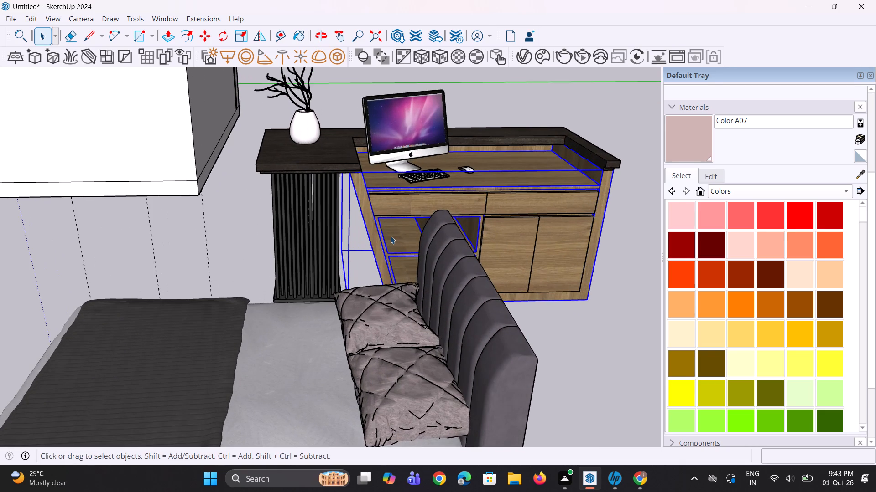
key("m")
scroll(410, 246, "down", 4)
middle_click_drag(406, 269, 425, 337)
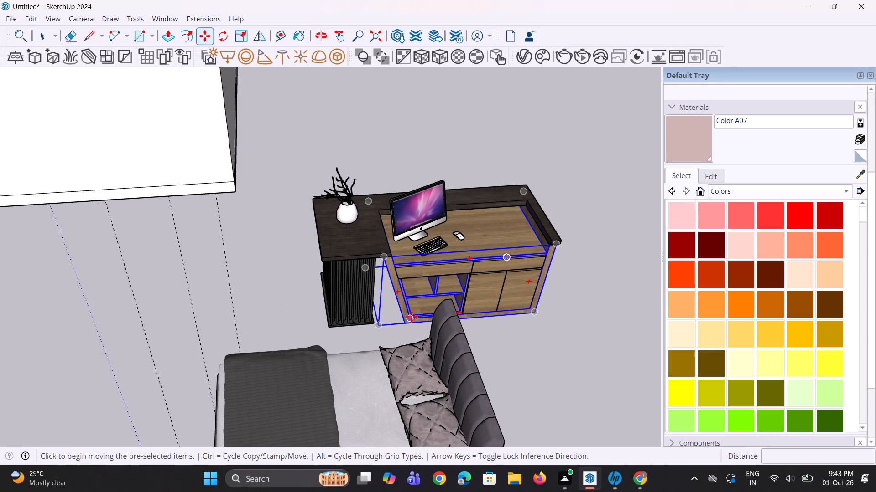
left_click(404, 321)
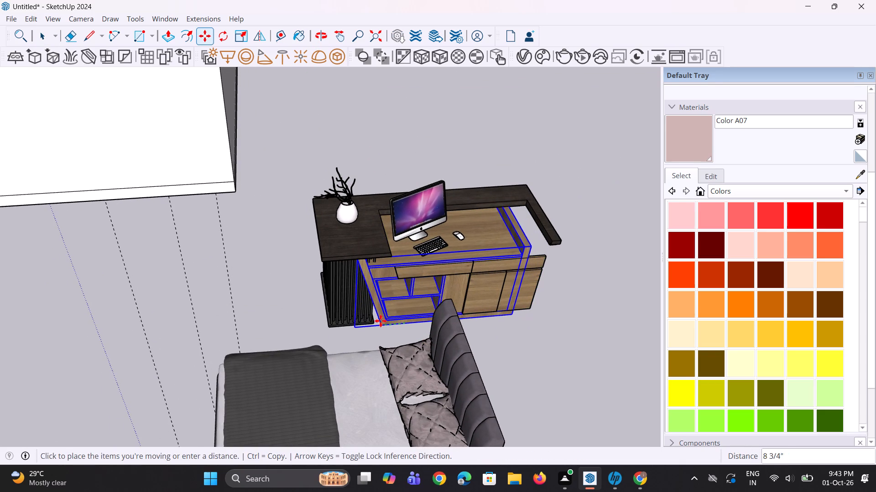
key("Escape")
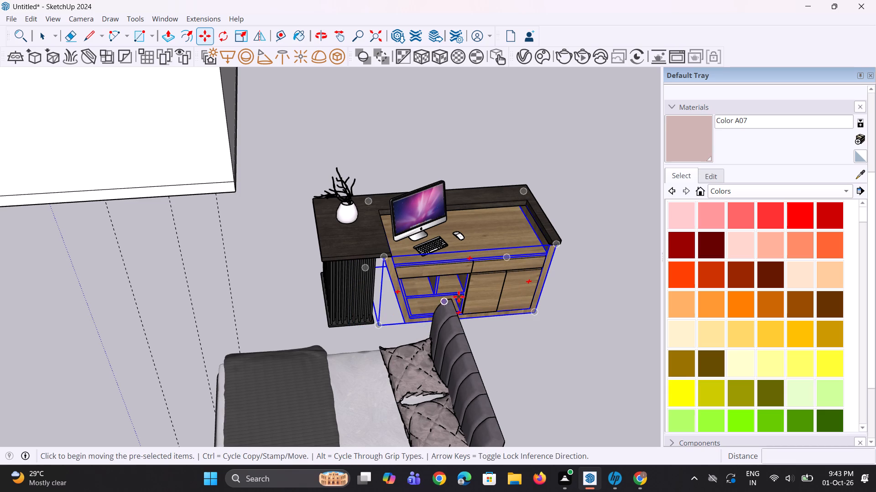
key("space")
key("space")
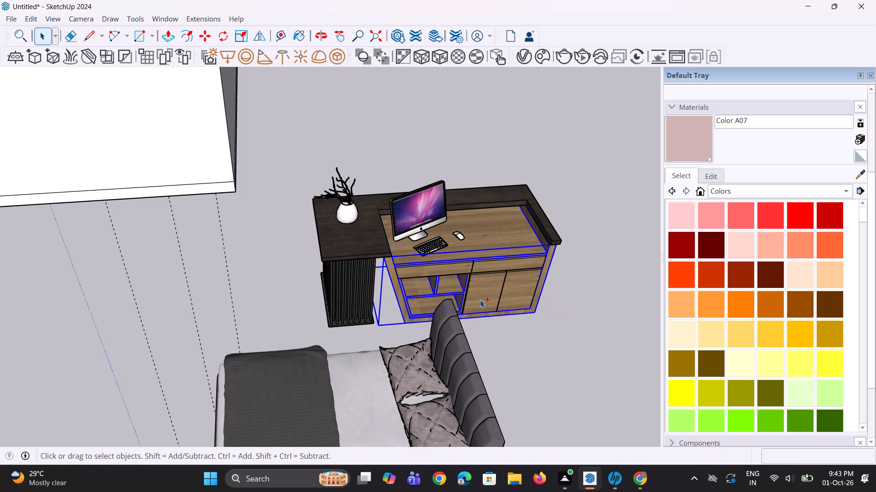
Add the lower cabinet's doors and drawer fronts to the selected frame and shift them together 3" toward the slatted side unit.
left_click(480, 300, "ctrl")
left_click(519, 303, "ctrl")
left_click(506, 267, "ctrl")
left_click(462, 266, "ctrl")
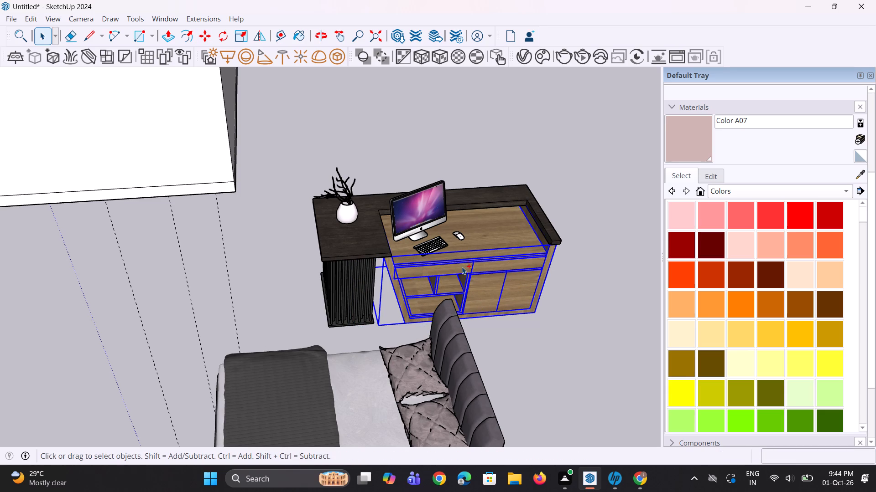
left_click(485, 231, "ctrl")
scroll(430, 301, "down", 1)
key("m")
left_click(407, 322)
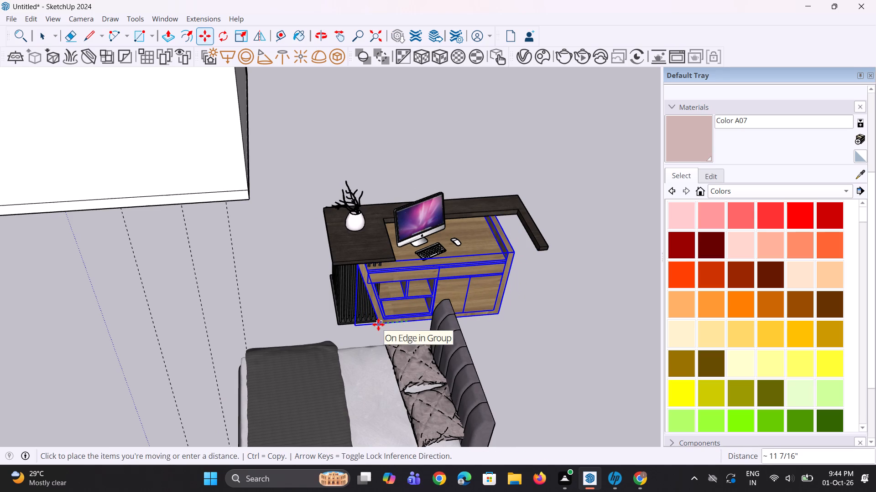
left_click(401, 317)
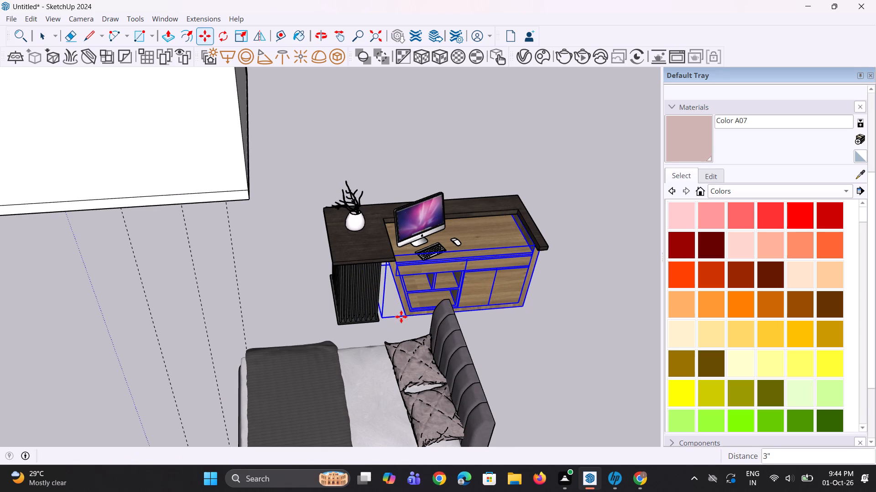
middle_click_drag(428, 307, 414, 281)
key("space")
key("space")
left_click(503, 311)
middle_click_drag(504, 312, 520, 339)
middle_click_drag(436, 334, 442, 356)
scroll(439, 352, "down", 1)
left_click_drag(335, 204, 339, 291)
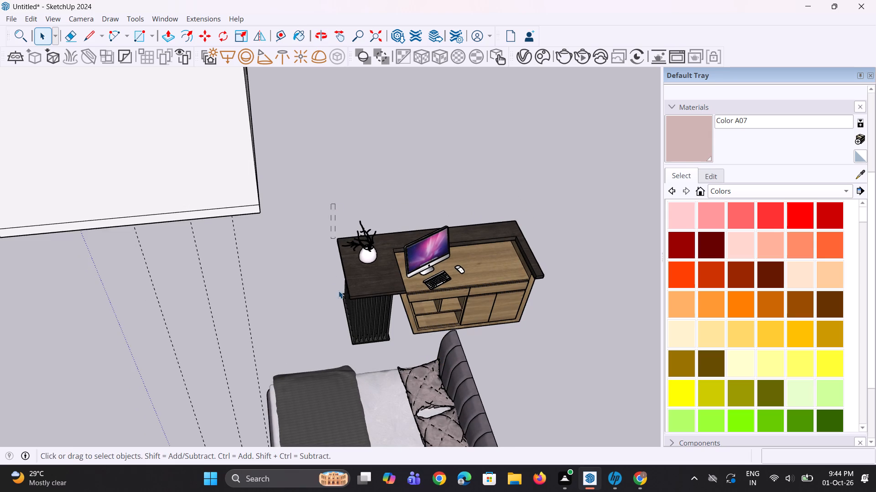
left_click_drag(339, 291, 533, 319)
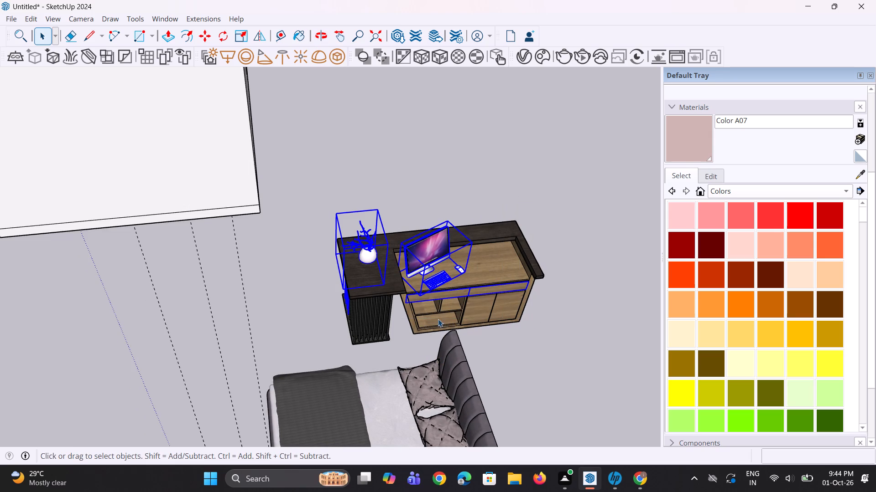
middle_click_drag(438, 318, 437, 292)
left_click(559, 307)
Select all parts of the reception desk, including the vase and computer, and make them a single group.
middle_click_drag(421, 352, 638, 408)
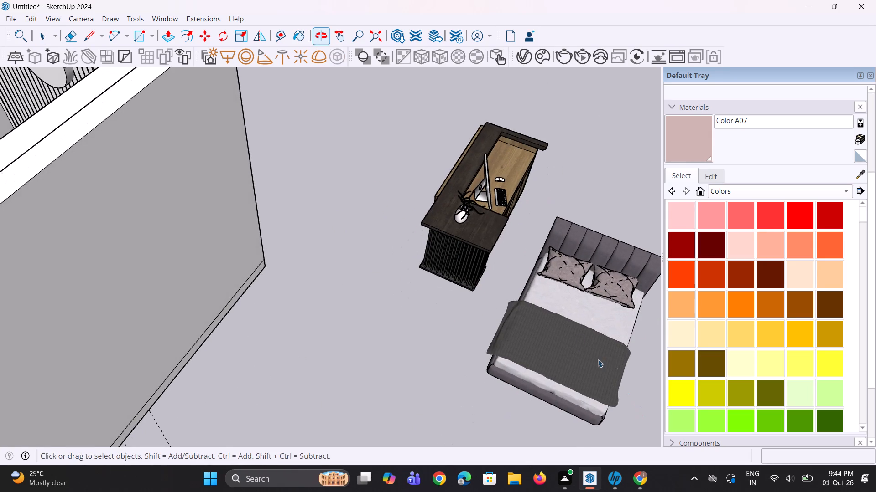
scroll(501, 308, "down", 4)
middle_click_drag(425, 327, 491, 328)
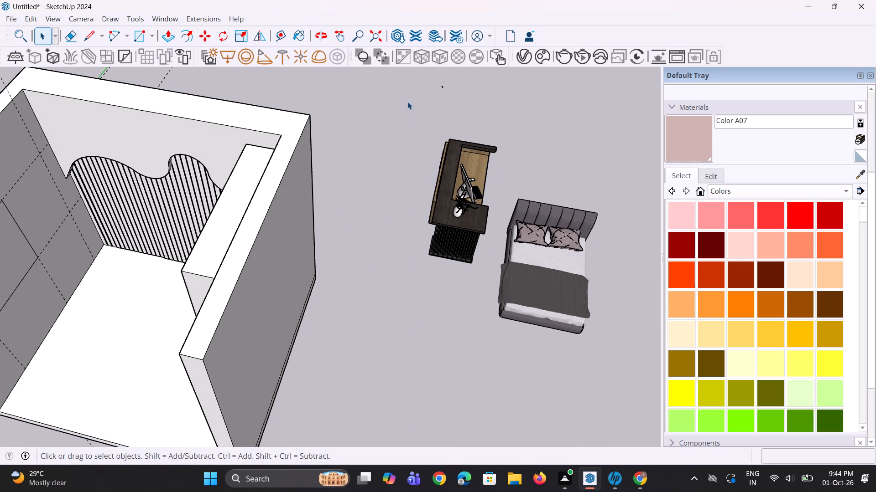
left_click_drag(407, 102, 501, 276)
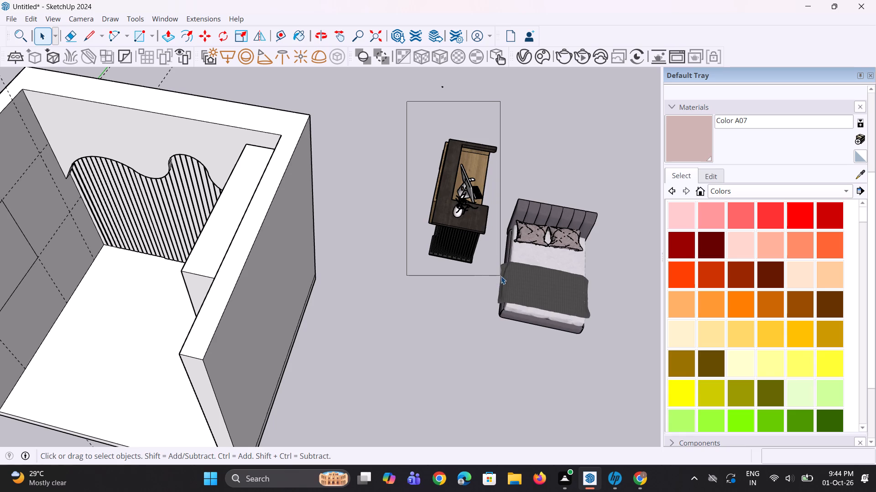
left_click_drag(501, 276, 502, 276)
right_click(453, 215)
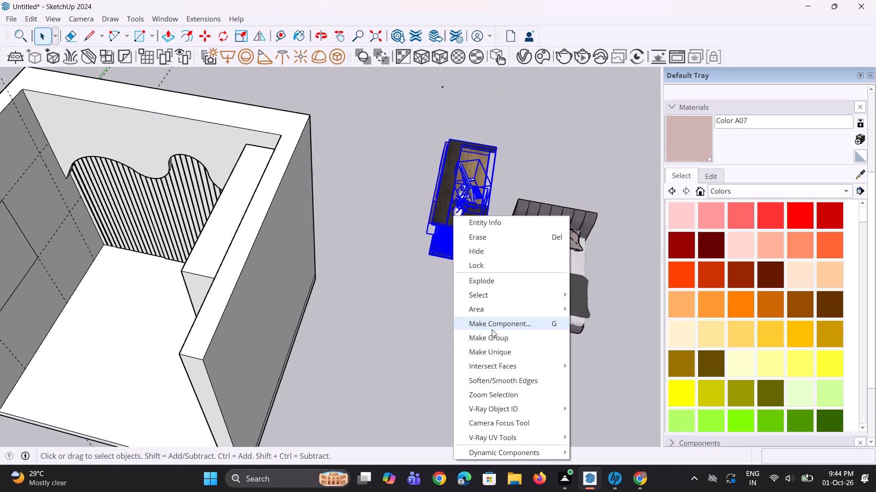
left_click(491, 336)
Move the desk group about 21' into the room, alongside the grid-marked wall near the wavy slatted panel.
scroll(434, 304, "down", 5)
middle_click_drag(467, 307, 388, 285)
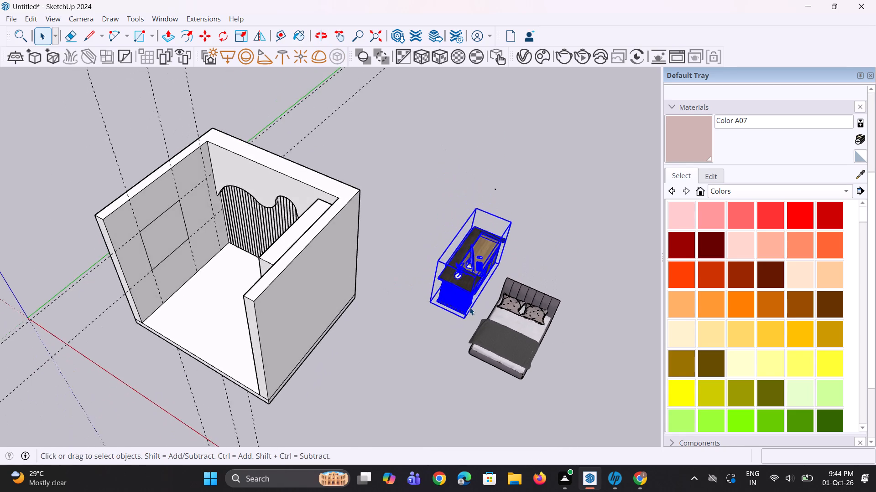
scroll(469, 307, "up", 3)
key("m")
left_click(416, 303)
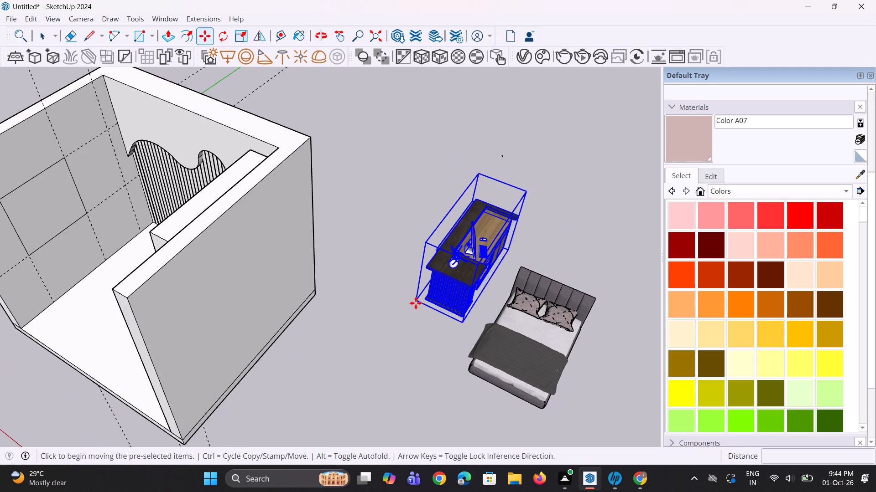
scroll(367, 369, "down", 6)
scroll(182, 355, "up", 3)
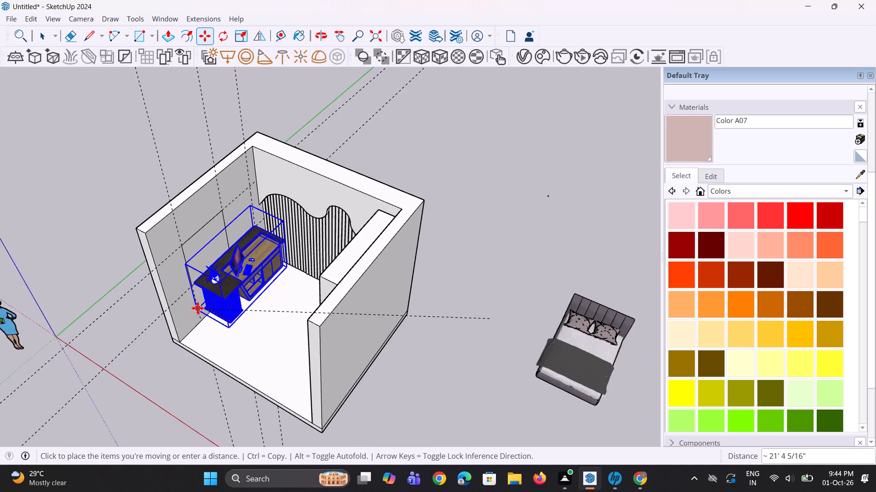
scroll(198, 307, "up", 10)
left_click(199, 304)
Lower the desk group about 1' 8" onto the room's floor.
scroll(400, 318, "down", 5)
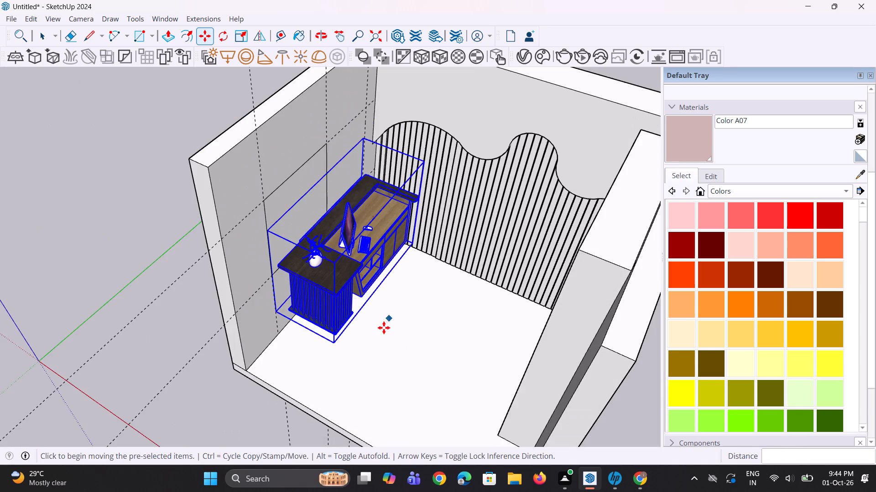
middle_click_drag(381, 331, 333, 235)
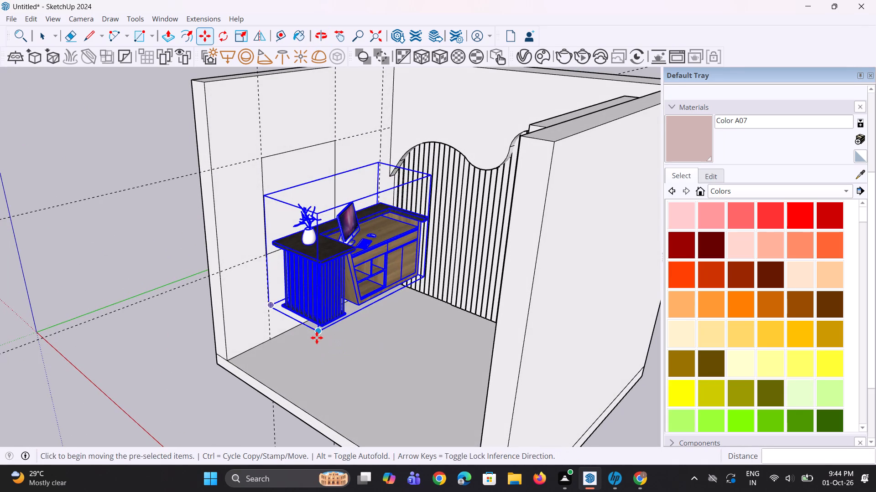
left_click(317, 338)
left_click(318, 363)
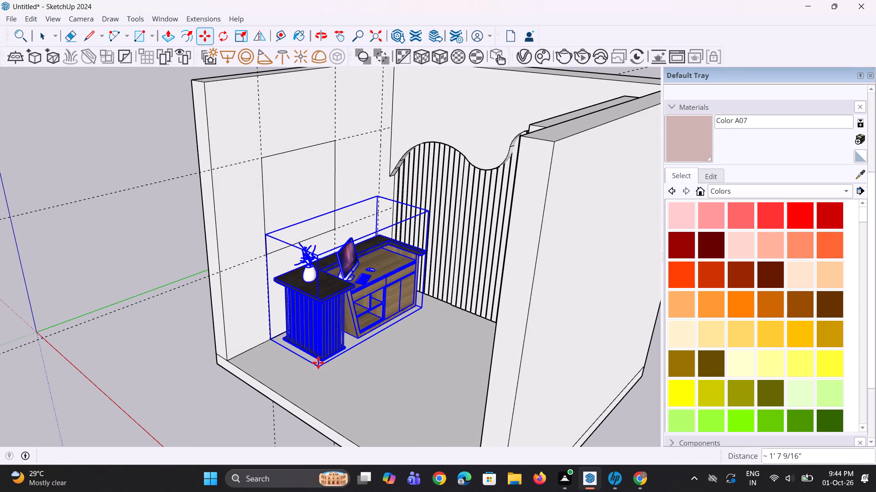
Scale the desk group down uniformly from its lower outer corner.
scroll(370, 350, "down", 6)
middle_click_drag(370, 360, 335, 415)
scroll(315, 314, "up", 3)
key("s")
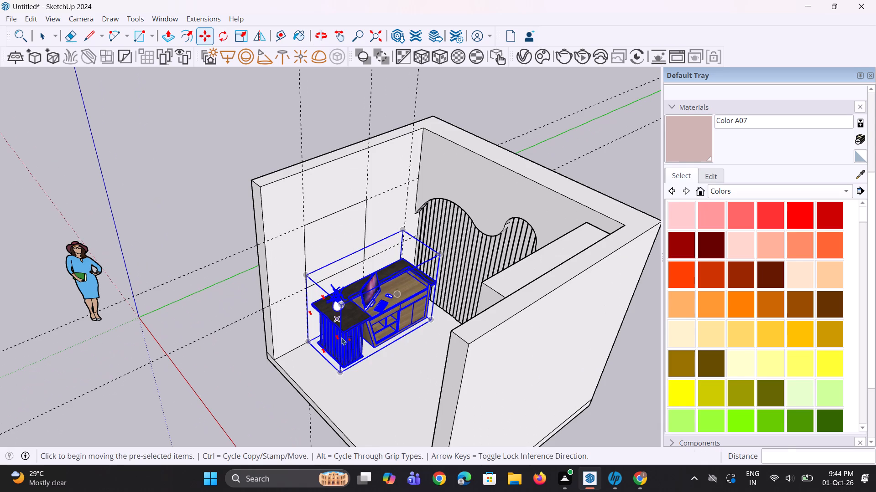
left_click(340, 375)
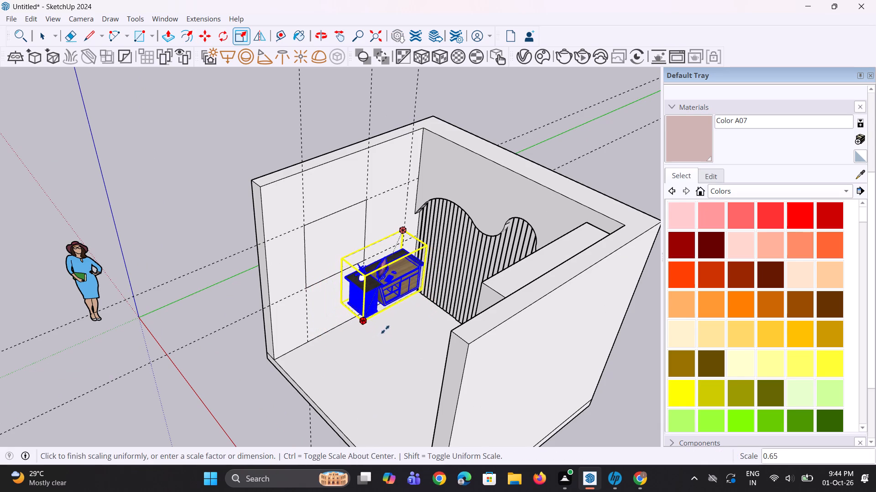
left_click(395, 313)
Move the scaled-down desk group about 2' 4" down onto the floor beside the wavy slatted panel.
middle_click_drag(364, 347, 416, 217)
scroll(368, 338, "up", 7)
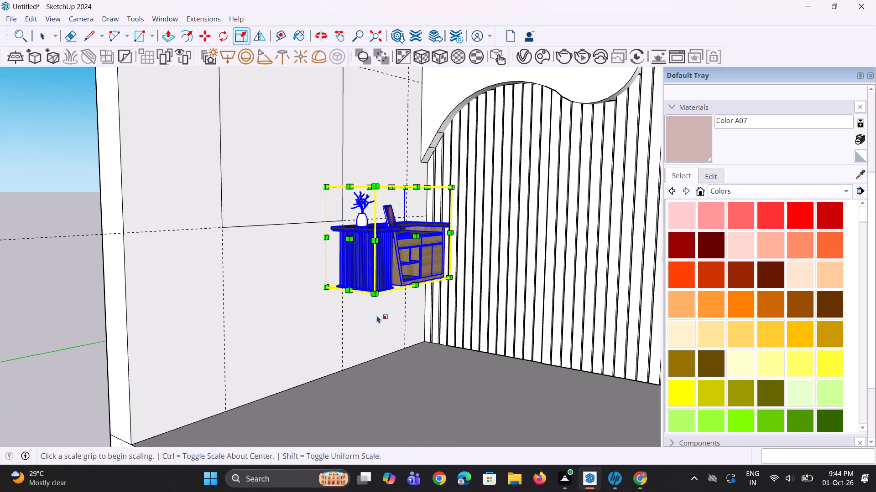
key("m")
left_click(375, 296)
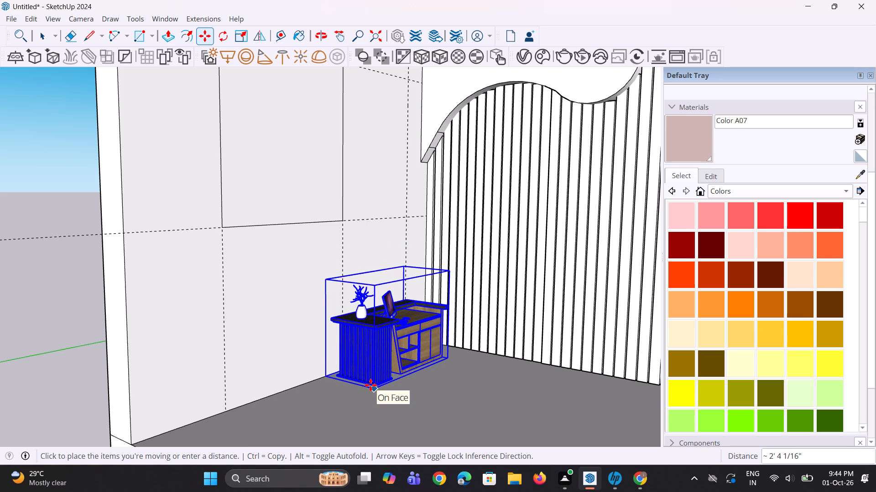
left_click(370, 385)
Examine the desk group's size and placement in the room corner from several angles.
middle_click_drag(415, 341, 309, 491)
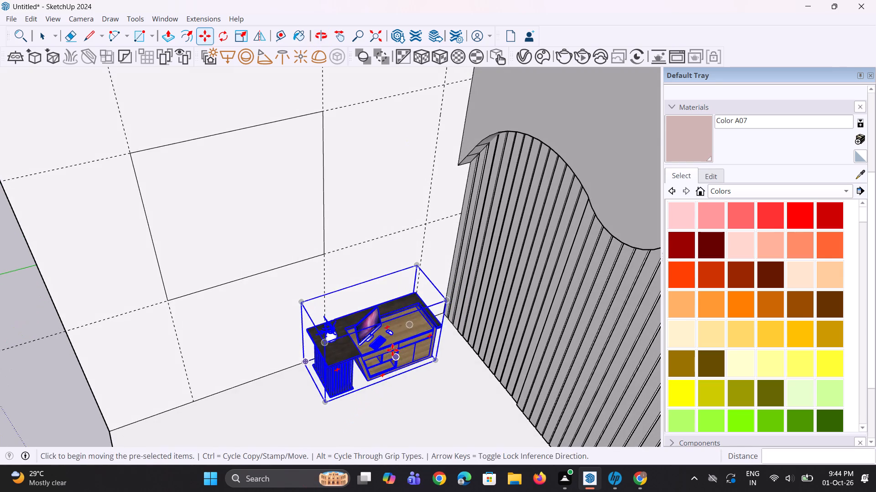
scroll(392, 349, "down", 5)
scroll(394, 352, "up", 1)
middle_click_drag(394, 355, 360, 379)
scroll(344, 354, "up", 4)
middle_click_drag(347, 363, 312, 348)
scroll(443, 360, "up", 3)
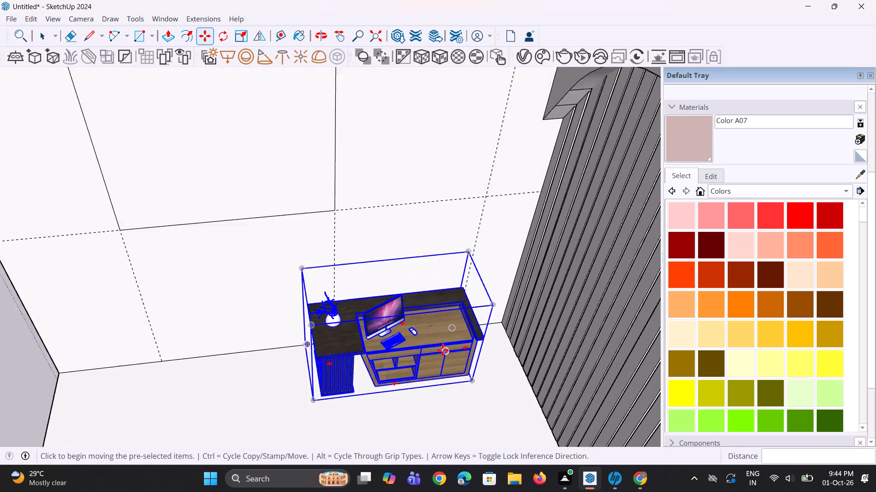
middle_click_drag(426, 361, 411, 328)
scroll(408, 320, "down", 4)
middle_click(408, 323)
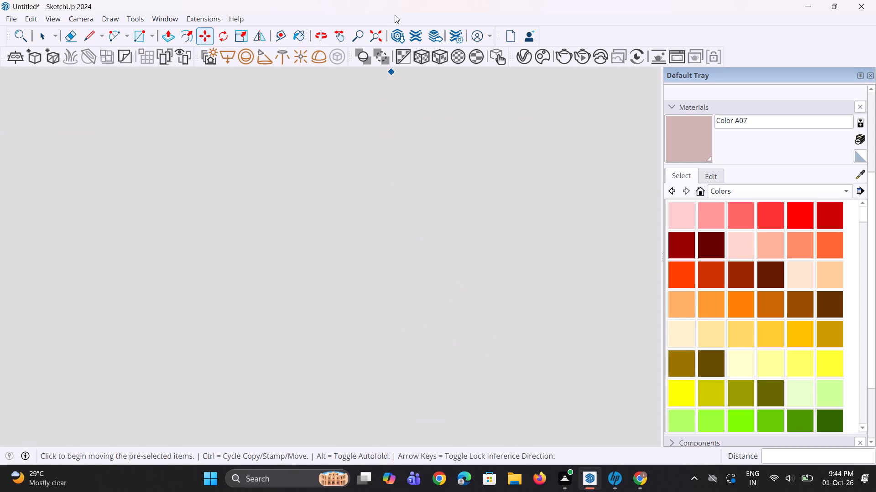
left_click(374, 39)
scroll(437, 252, "down", 2)
middle_click_drag(173, 224, 296, 210)
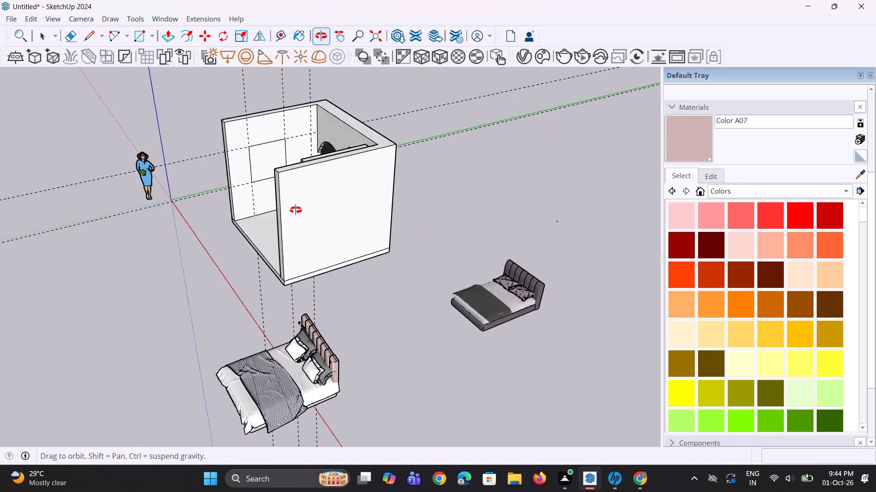
middle_click_drag(296, 210, 325, 198)
scroll(261, 203, "up", 8)
middle_click_drag(266, 202, 328, 174)
scroll(325, 174, "up", 1)
scroll(280, 269, "up", 4)
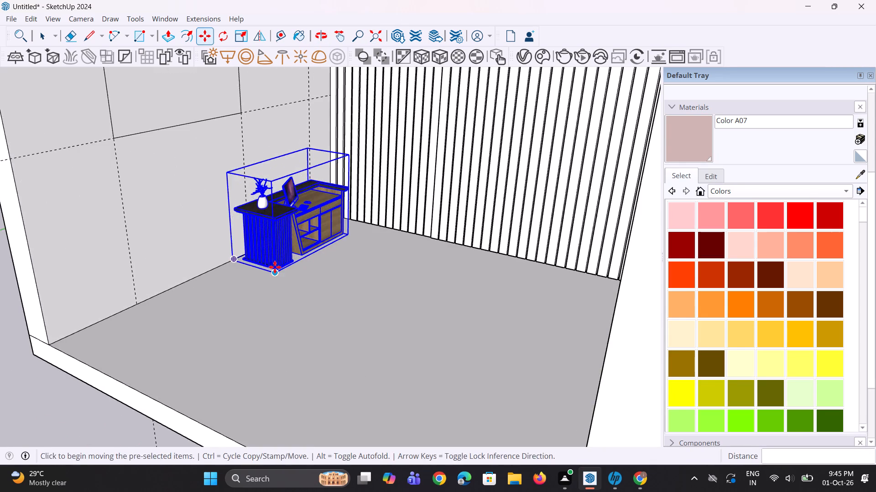
scroll(275, 267, "up", 1)
middle_click_drag(275, 267, 208, 299)
scroll(356, 201, "up", 3)
scroll(349, 202, "down", 4)
scroll(402, 213, "down", 5)
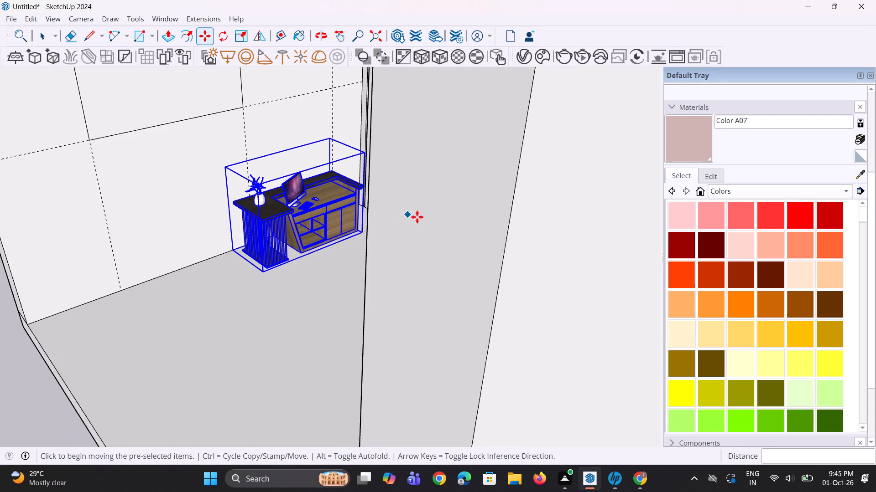
Move the desk group 3" back toward the wall behind the computer monitor.
scroll(407, 200, "down", 9)
middle_click_drag(191, 281, 230, 273)
scroll(230, 272, "down", 1)
scroll(306, 192, "up", 5)
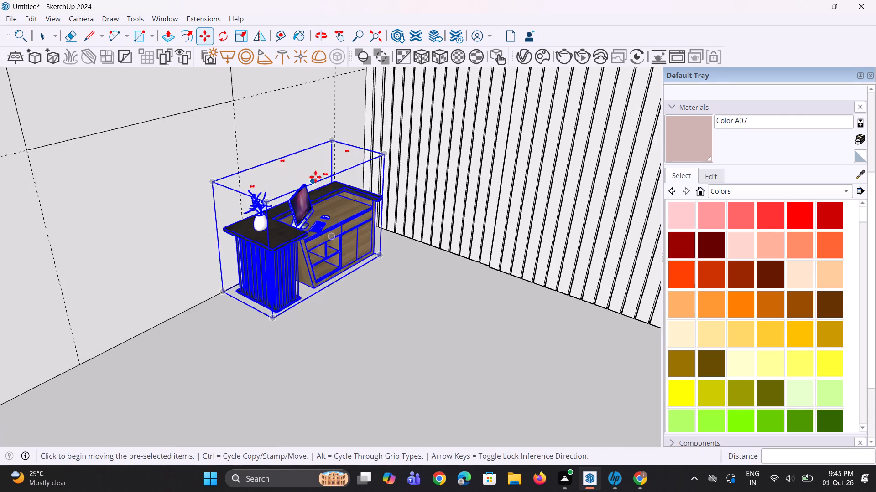
scroll(315, 177, "up", 4)
middle_click_drag(406, 270, 223, 310)
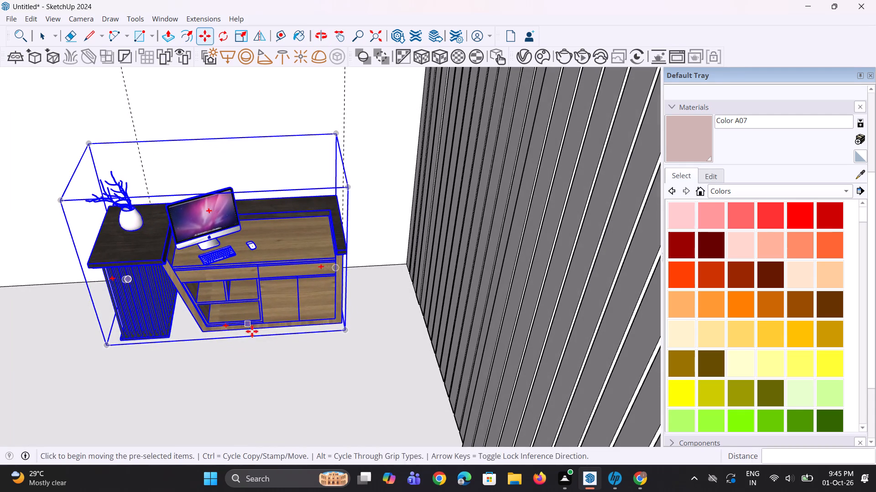
left_click(346, 326)
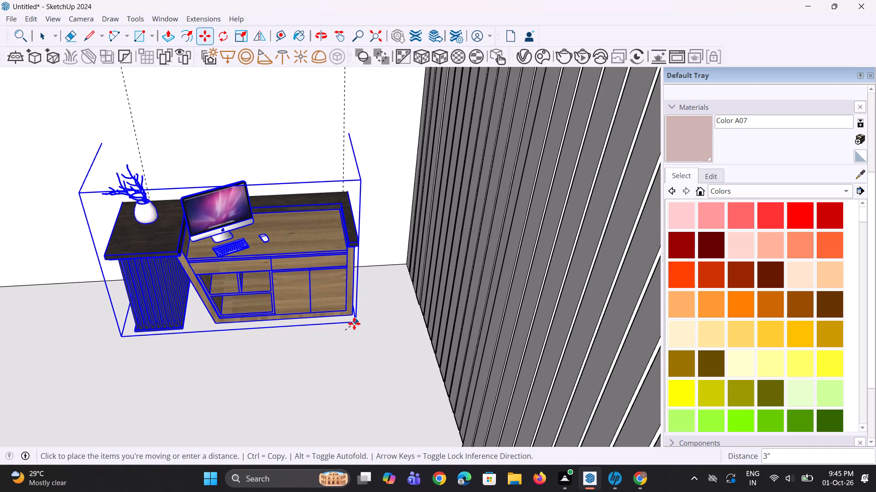
left_click(353, 322)
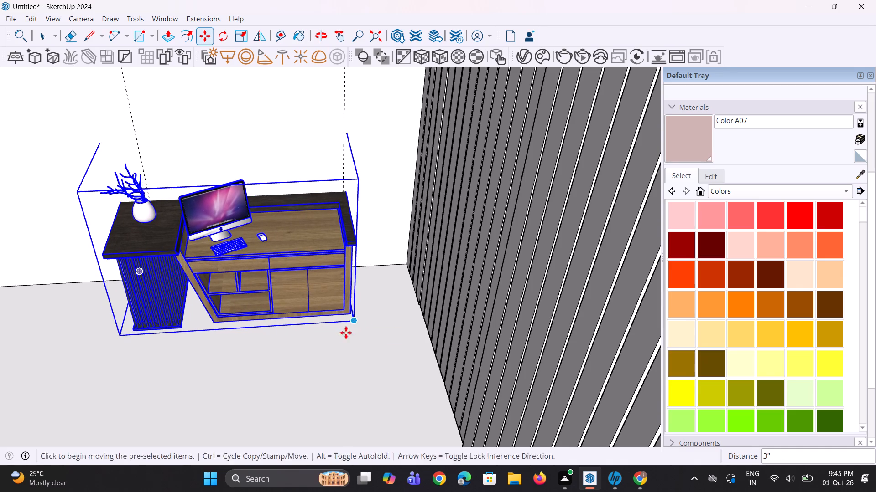
Scale the desk group along the green axis to about 0.91, narrowing it from its vase side.
middle_click_drag(348, 331, 511, 244)
scroll(306, 318, "down", 4)
middle_click_drag(282, 329, 258, 350)
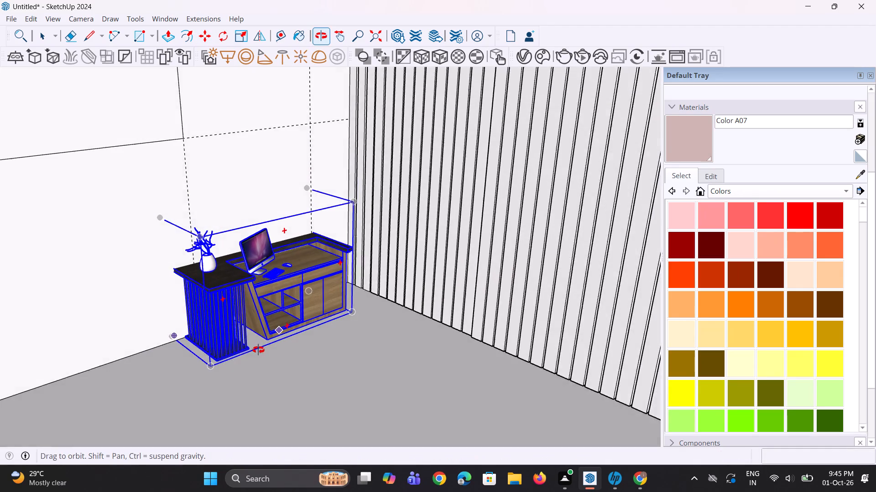
middle_click_drag(258, 350, 247, 353)
key("s")
left_click(179, 288)
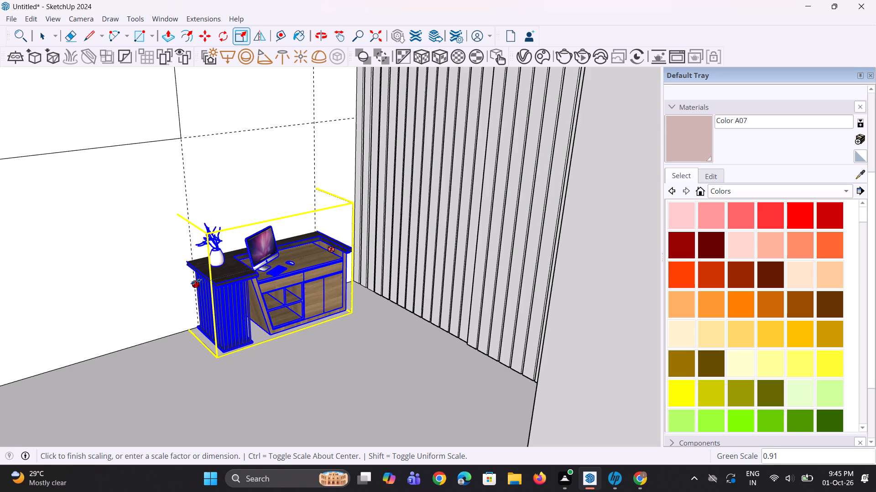
left_click(195, 281)
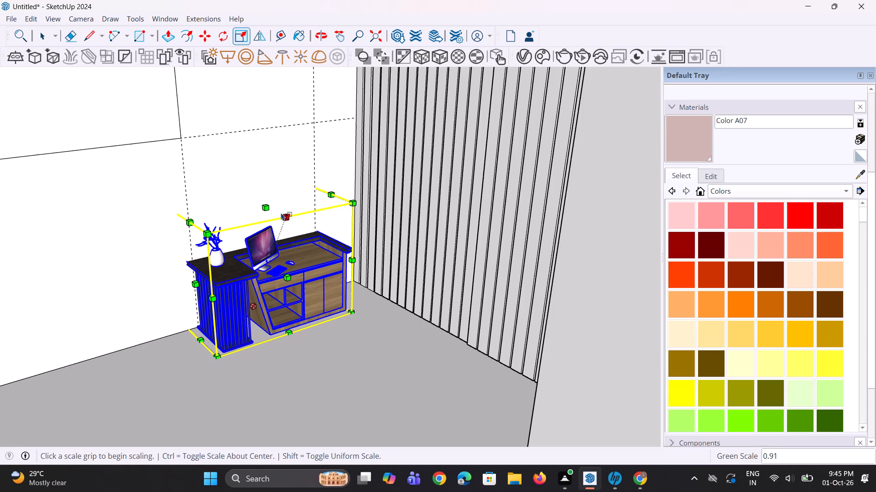
Scale the desk group's height up to about 1.23 along the blue axis, keeping its base on the floor.
left_click(269, 207)
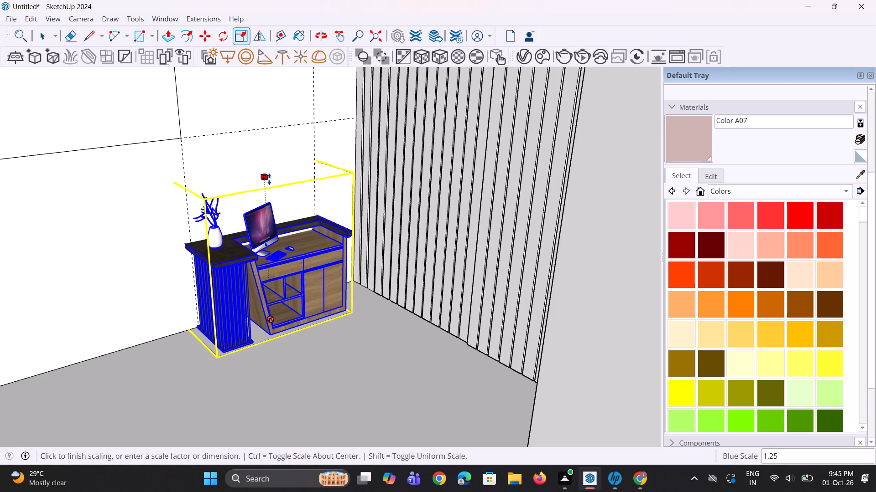
left_click(270, 180)
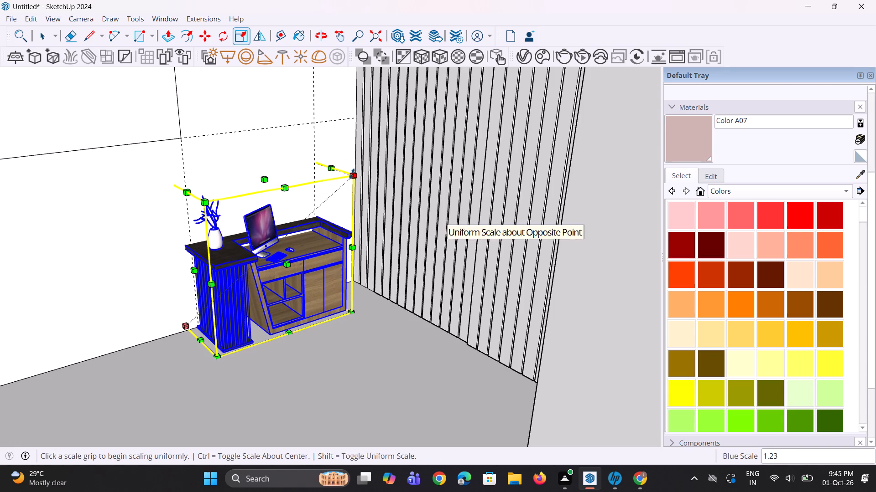
left_click(352, 174)
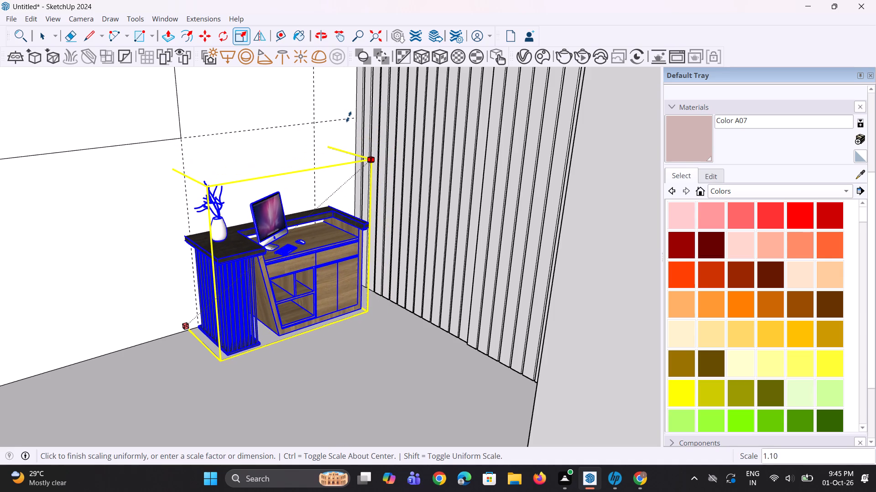
key("Escape")
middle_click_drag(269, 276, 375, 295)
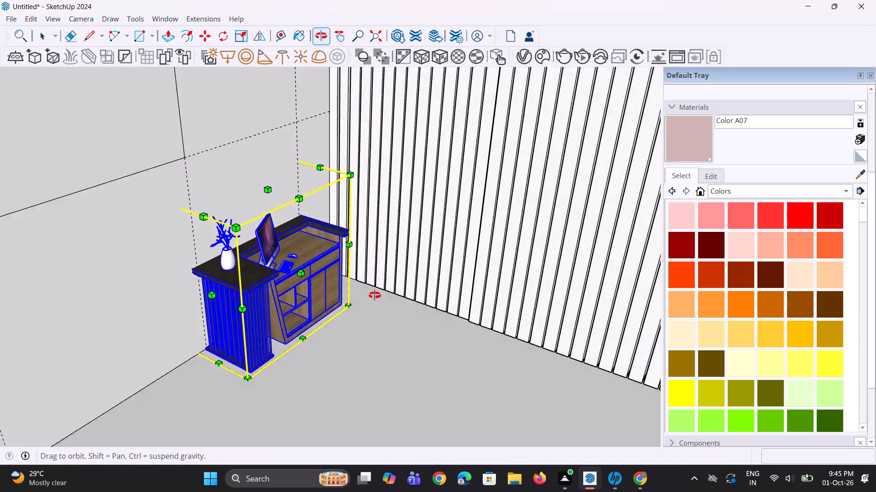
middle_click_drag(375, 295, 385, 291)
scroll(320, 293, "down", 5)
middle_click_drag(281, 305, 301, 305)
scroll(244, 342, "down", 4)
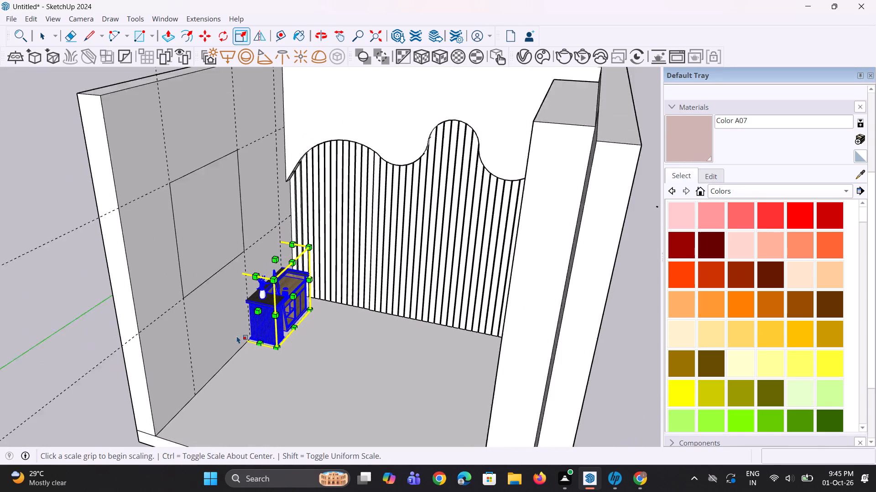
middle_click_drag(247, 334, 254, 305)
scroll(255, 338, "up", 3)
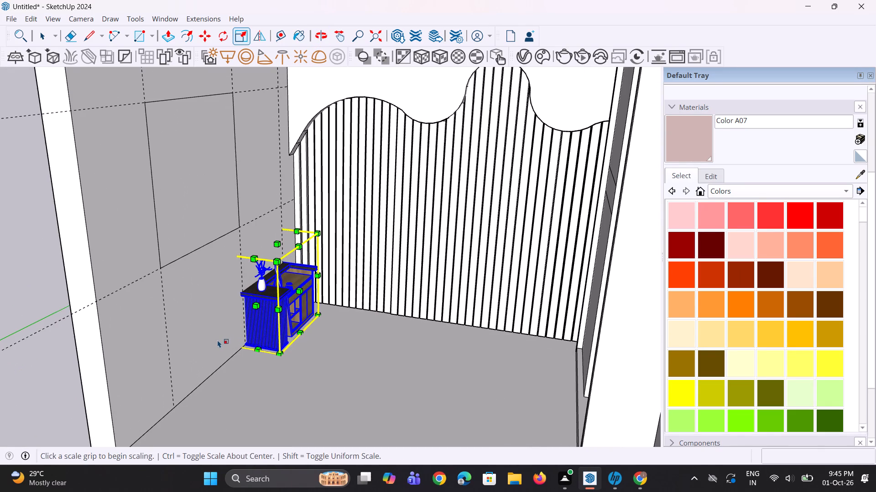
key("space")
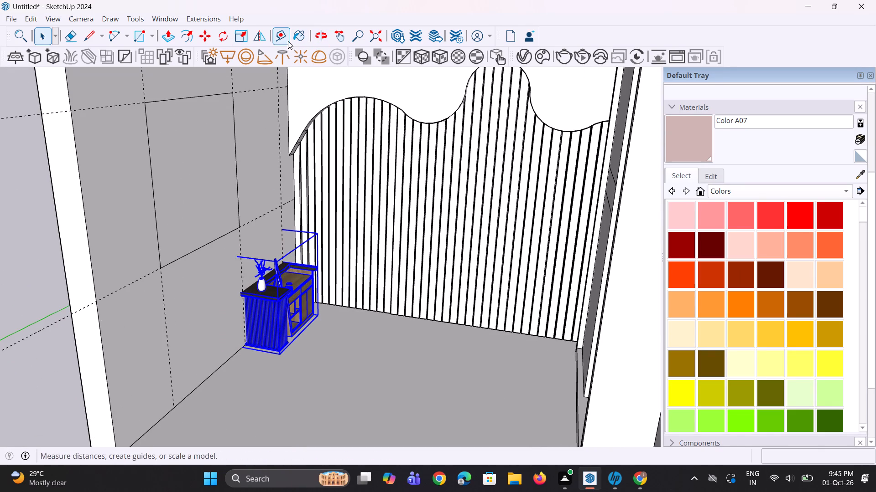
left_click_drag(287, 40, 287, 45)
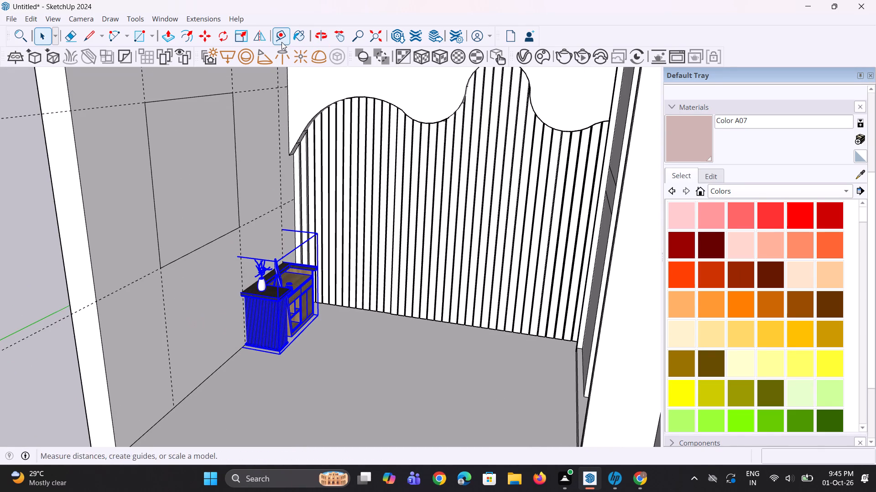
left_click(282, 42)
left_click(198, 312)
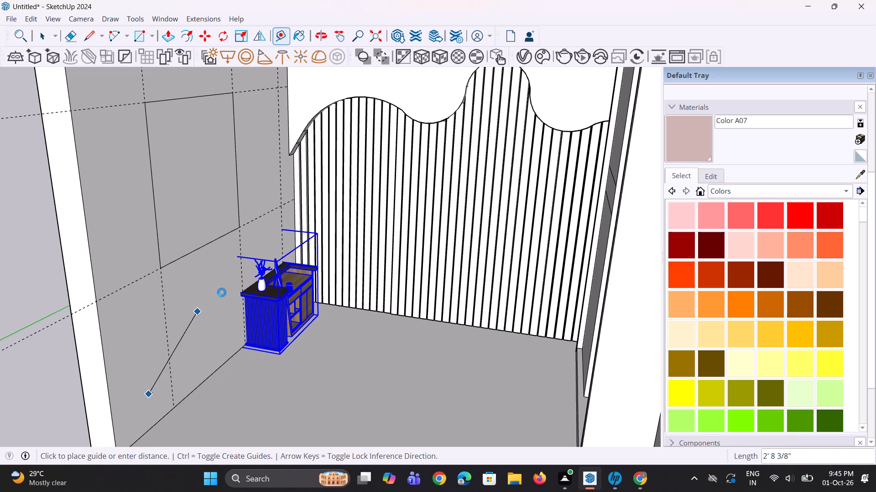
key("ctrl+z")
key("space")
Place a guide line on the floor parallel to the desk wall, 1' 6" from the wall's base edge.
scroll(266, 342, "down", 2)
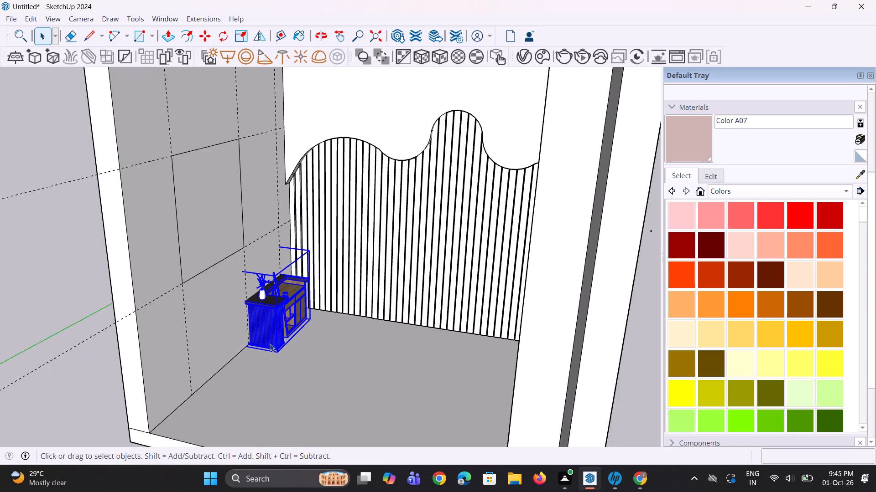
scroll(270, 343, "down", 1)
middle_click_drag(280, 344, 226, 380)
scroll(230, 362, "up", 3)
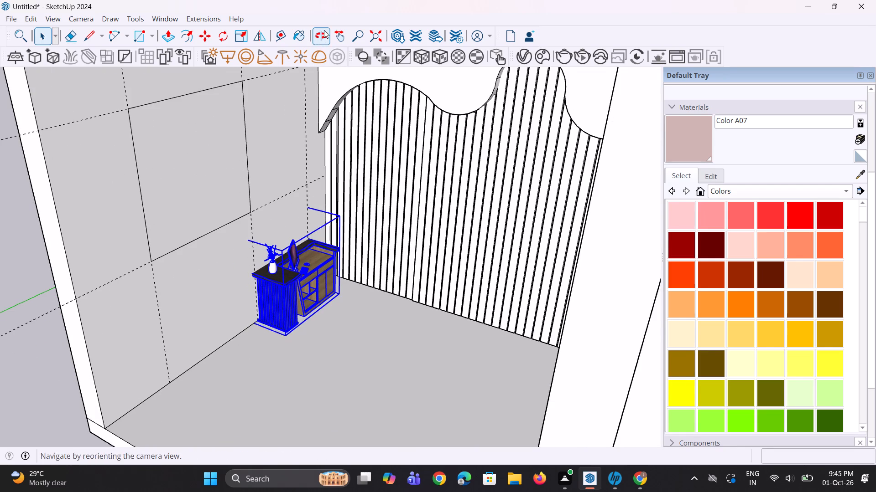
left_click(287, 33)
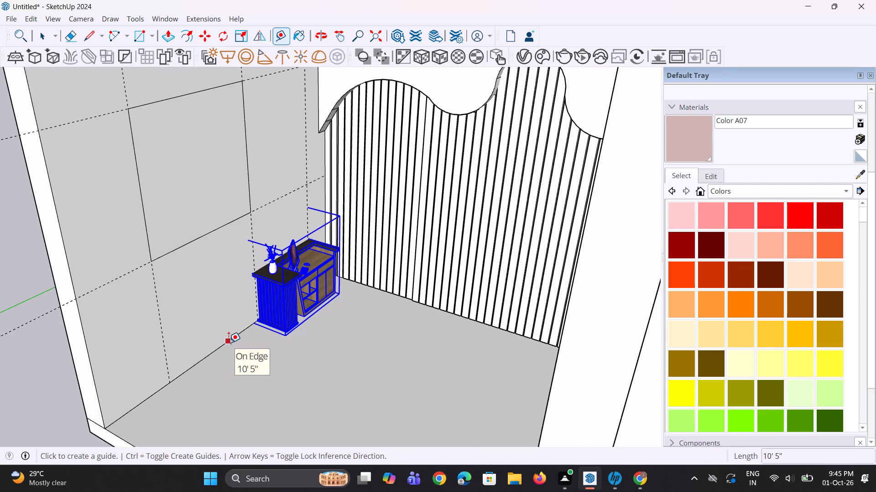
left_click(228, 342)
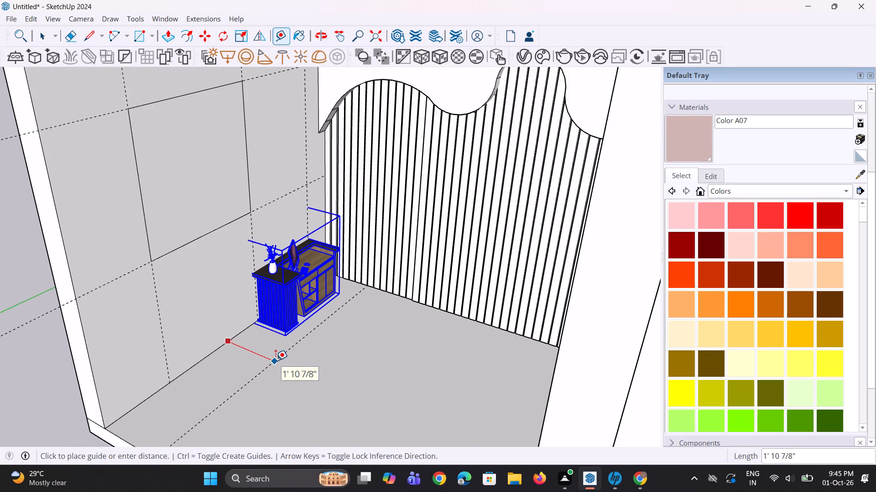
left_click(276, 360)
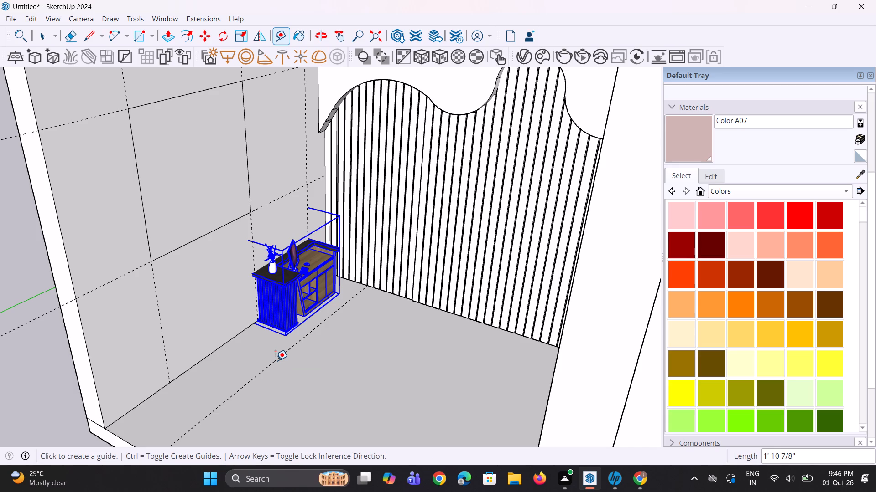
type("1;")
key("BackSpace")
key("apostrophe")
key("6")
key("shift+quotedbl")
key("Return")
Scale the desk group's depth along the red axis to about 1.16, extending its front toward the floor guide.
middle_click_drag(320, 354, 287, 363)
scroll(285, 343, "up", 1)
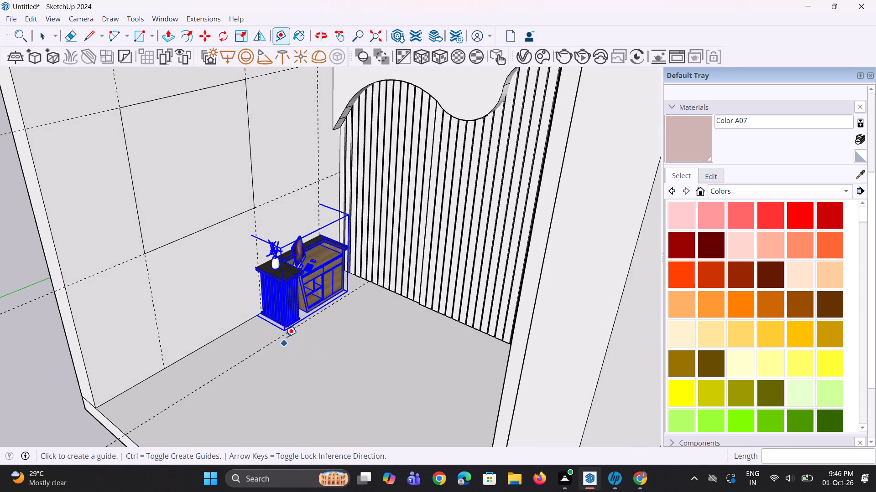
scroll(285, 337, "up", 3)
middle_click_drag(294, 335, 311, 336)
scroll(287, 297, "up", 2)
key("s")
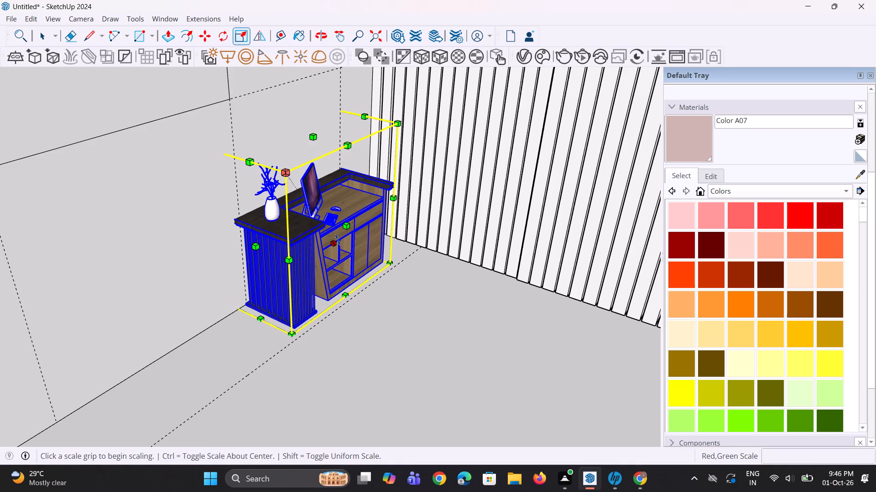
left_click(346, 229)
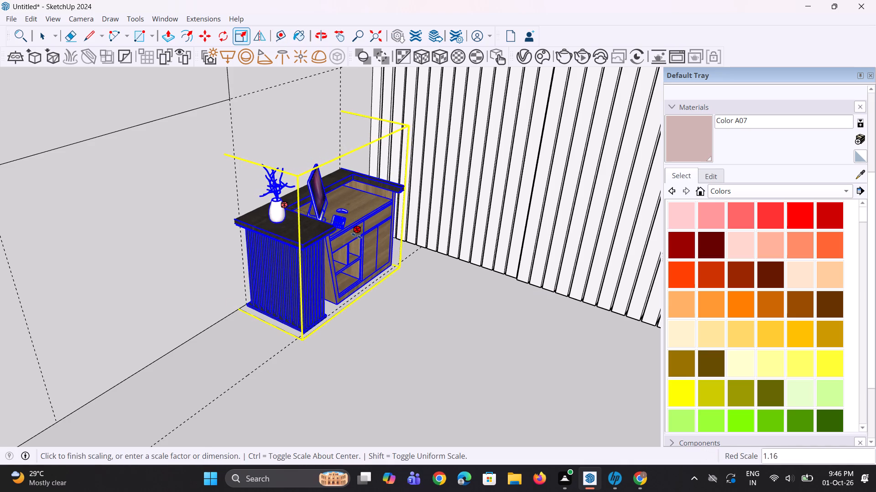
left_click(357, 236)
key("space")
key("space")
Deselect the desk group and examine its proportions against the walls and slatted panel from several angles.
scroll(229, 402, "down", 7)
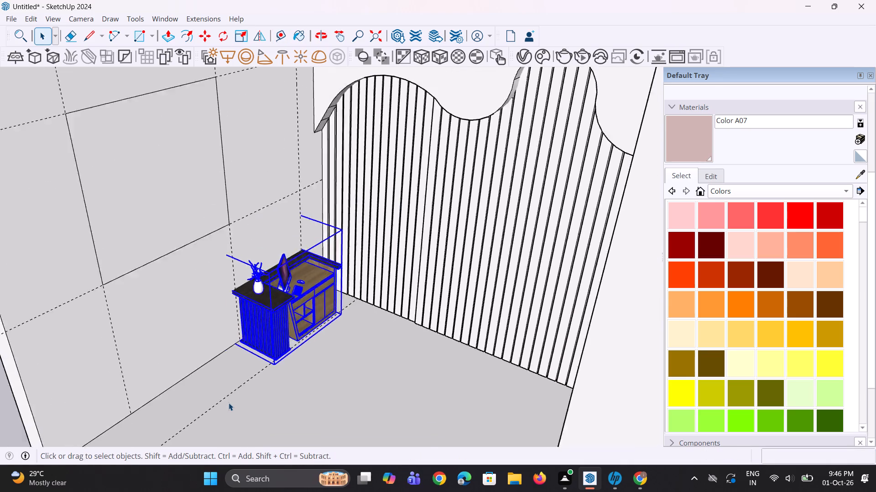
scroll(229, 403, "down", 8)
left_click_drag(463, 172, 463, 182)
scroll(241, 420, "up", 1)
middle_click_drag(250, 415, 342, 364)
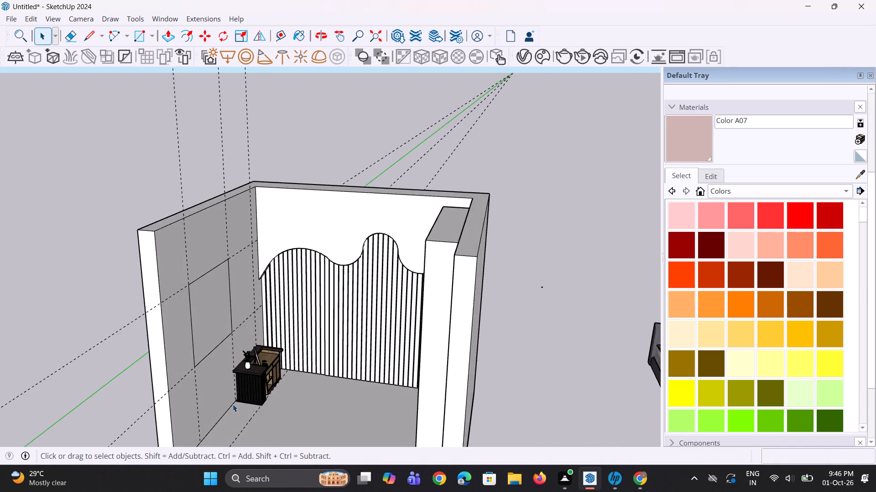
scroll(233, 404, "up", 8)
middle_click_drag(303, 411, 344, 414)
scroll(289, 389, "down", 8)
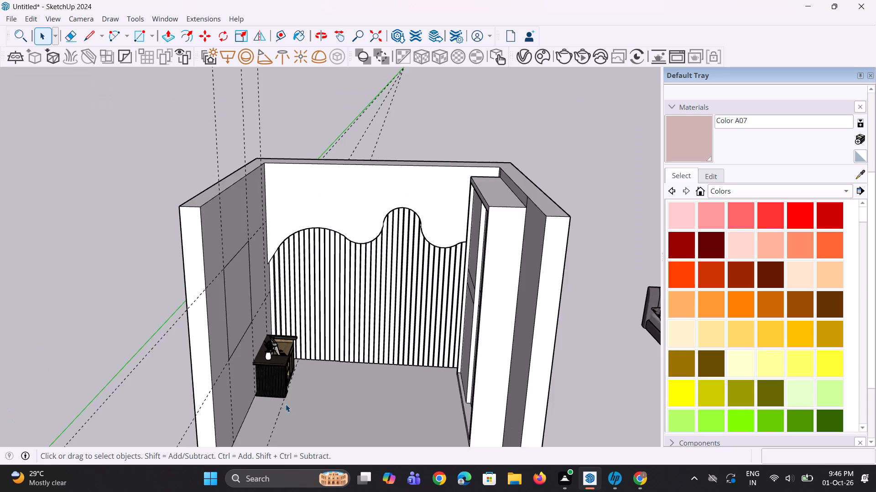
middle_click_drag(286, 405, 136, 397)
scroll(264, 366, "up", 7)
scroll(270, 349, "down", 1)
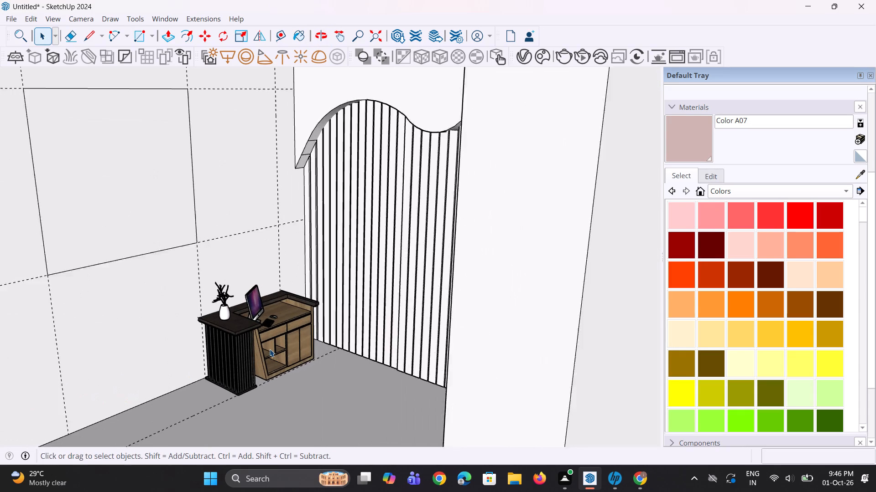
scroll(270, 349, "down", 1)
middle_click_drag(269, 349, 263, 349)
Scale the desk group up uniformly by about 1.06 from its upper corner nearest the slatted panel.
scroll(263, 346, "up", 2)
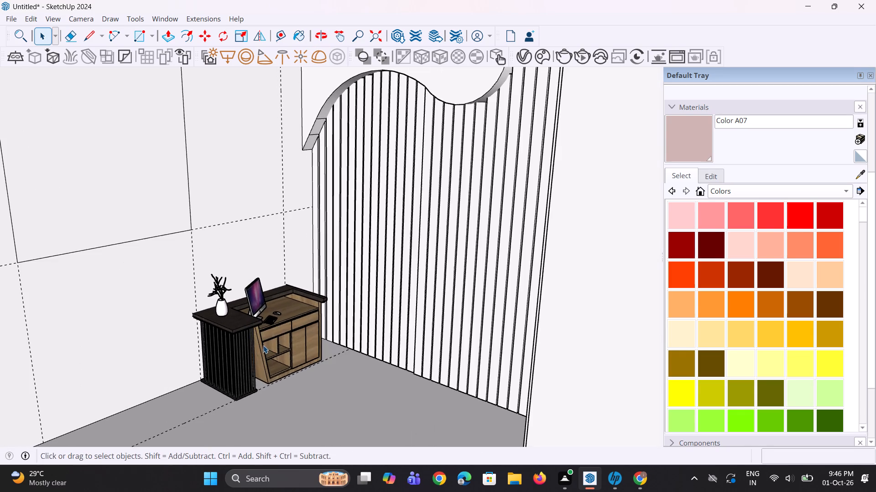
scroll(265, 344, "up", 4)
middle_click_drag(265, 344, 199, 342)
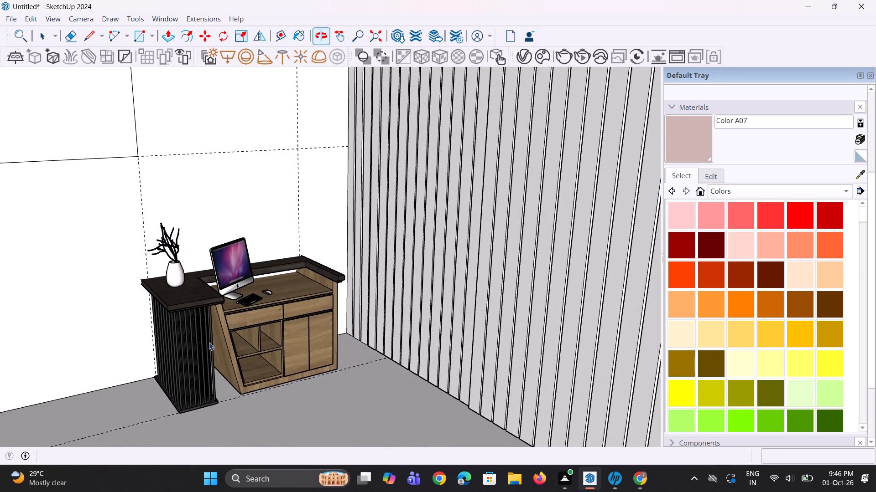
key("s")
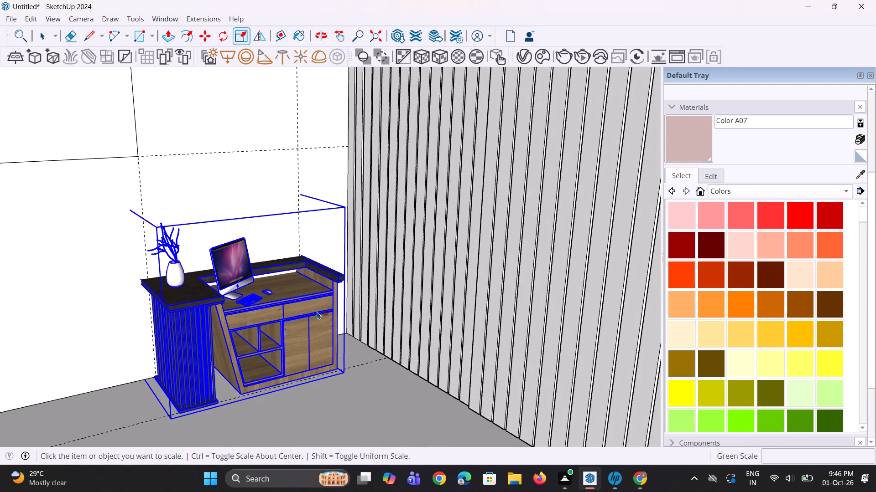
left_click(308, 319)
left_click(345, 210)
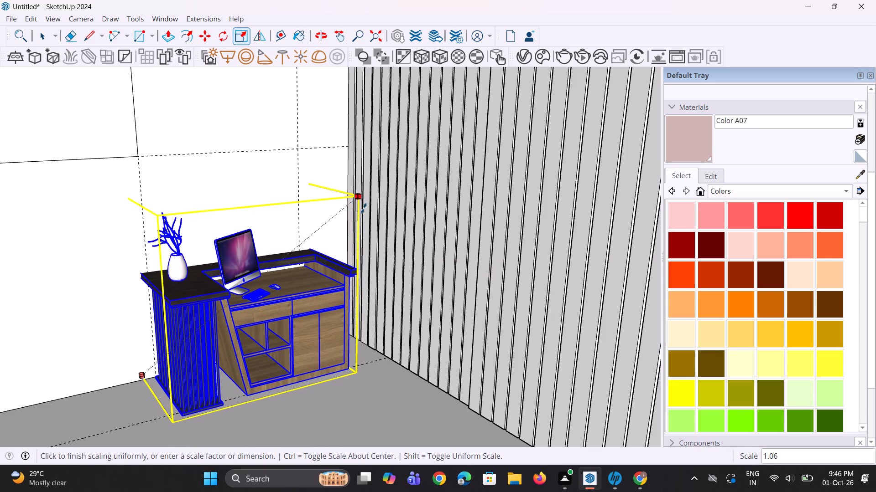
left_click(362, 209)
Bring the whole model back into view, deselect the desk group and examine it in the room corner.
scroll(331, 333, "down", 4)
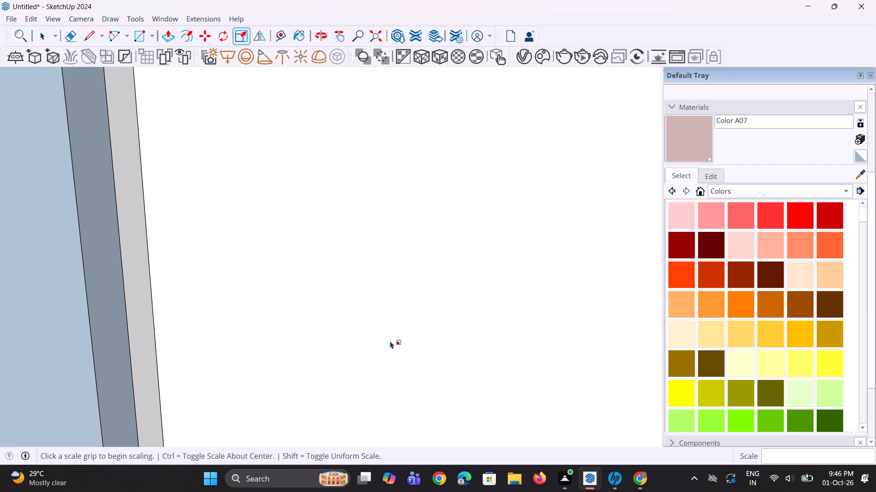
scroll(348, 382, "down", 7)
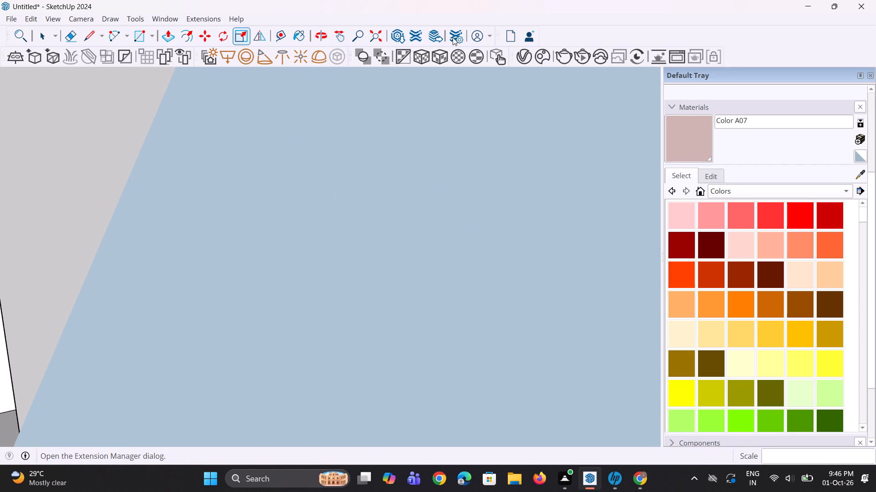
left_click(368, 37)
scroll(256, 282, "down", 4)
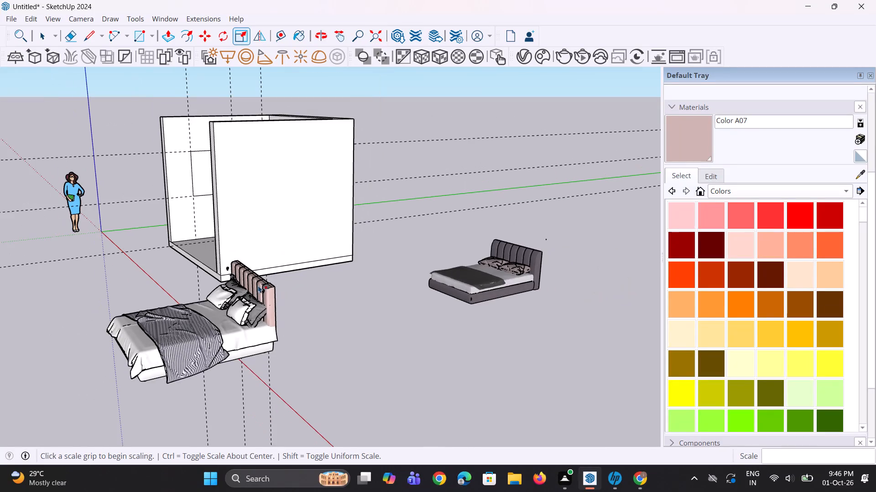
middle_click_drag(148, 300, 328, 304)
scroll(243, 264, "up", 3)
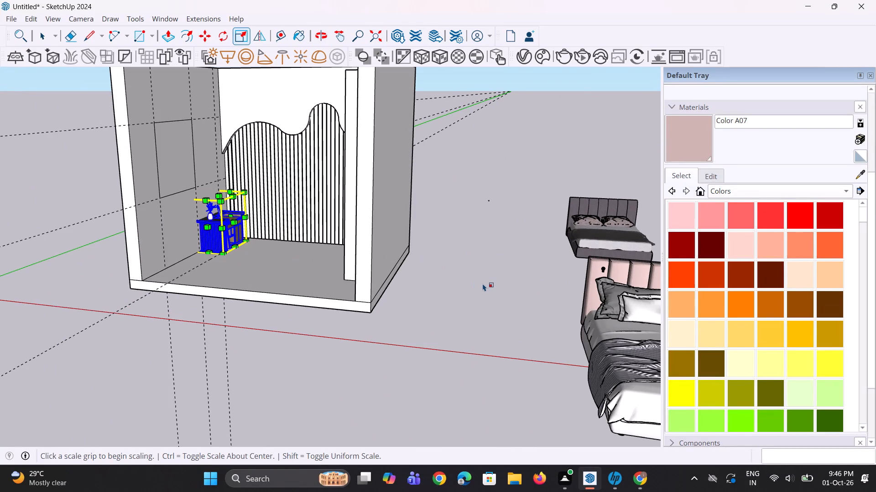
key("space")
double_click(483, 281)
middle_click_drag(215, 311, 168, 376)
scroll(197, 270, "up", 3)
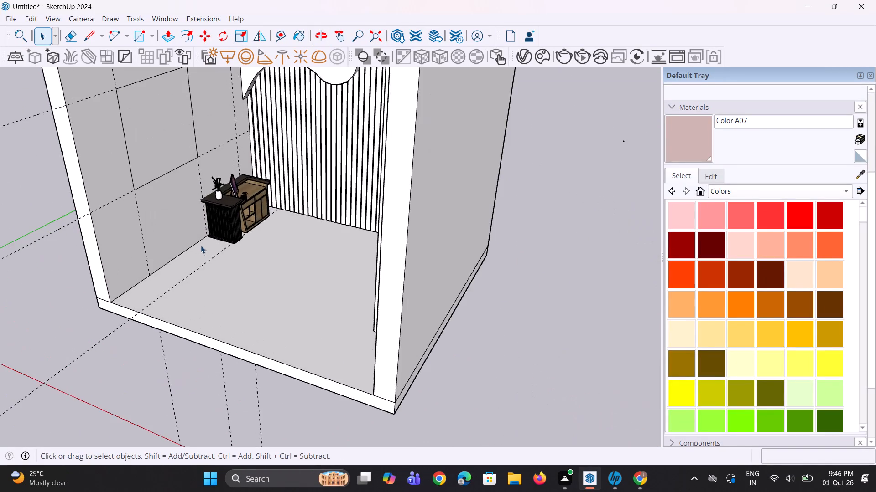
Push the rectangle on the side wall beside the desk through the 9" wall thickness to cut a window opening.
scroll(201, 246, "up", 4)
middle_click_drag(203, 249, 188, 260)
scroll(196, 258, "down", 6)
middle_click_drag(207, 255, 198, 257)
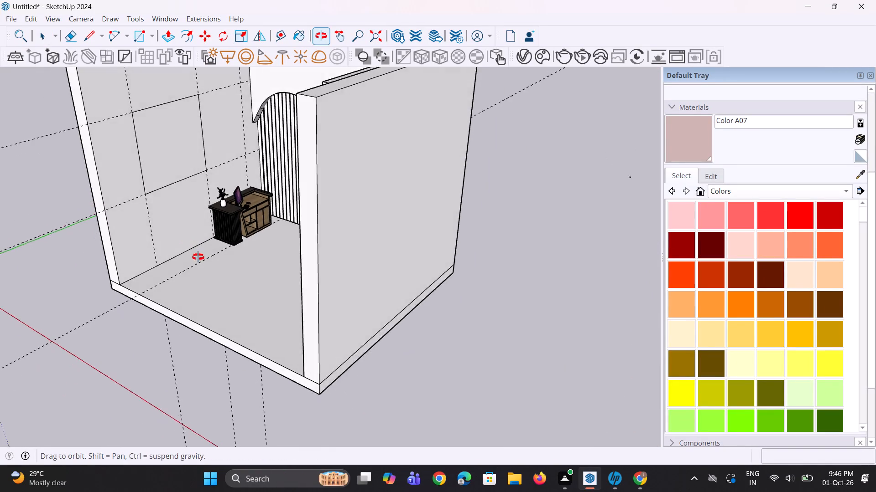
middle_click_drag(198, 257, 200, 259)
scroll(226, 288, "down", 5)
middle_click_drag(222, 282, 222, 293)
key("p")
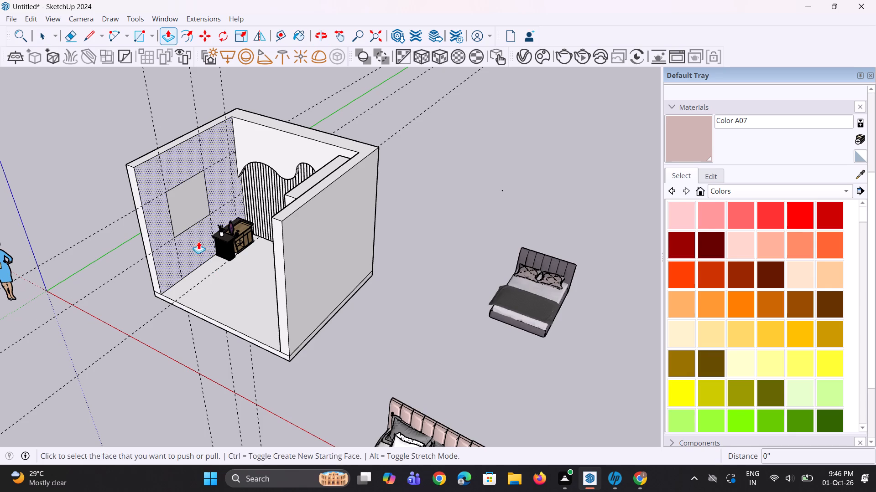
left_click(185, 212)
left_click_drag(145, 154, 147, 163)
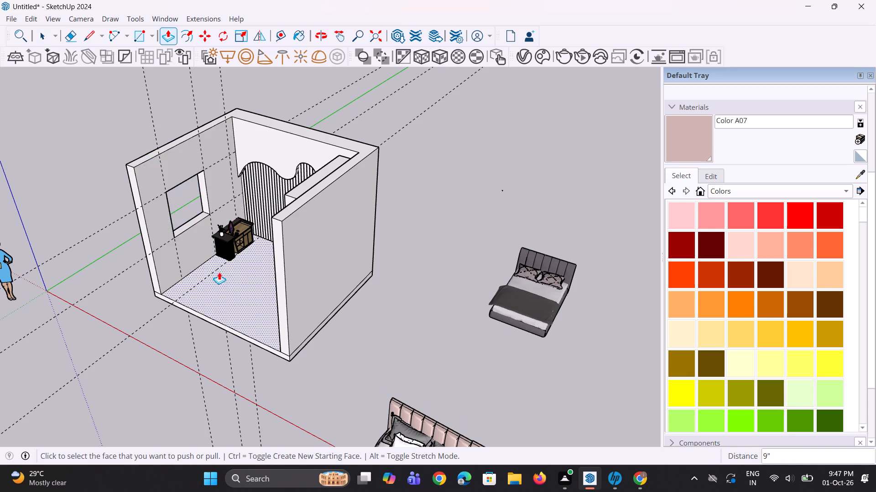
Import the curtain model rem from the Downloads folder and place it near the room's back corner.
middle_click_drag(220, 278, 205, 277)
scroll(178, 210, "up", 6)
scroll(210, 246, "down", 3)
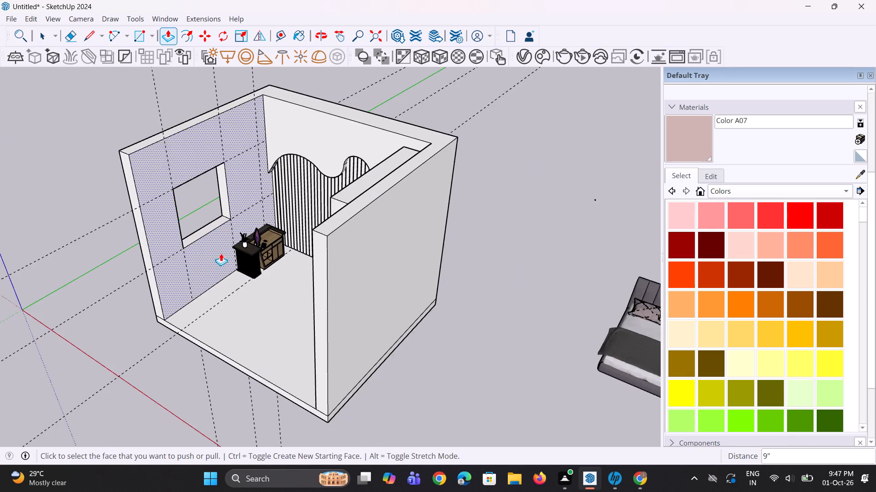
scroll(221, 254, "down", 4)
middle_click_drag(225, 266, 171, 256)
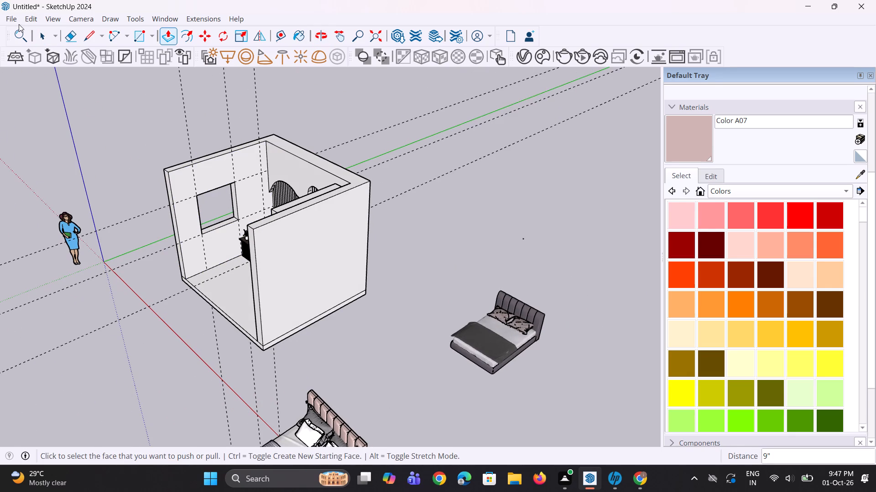
left_click(14, 22)
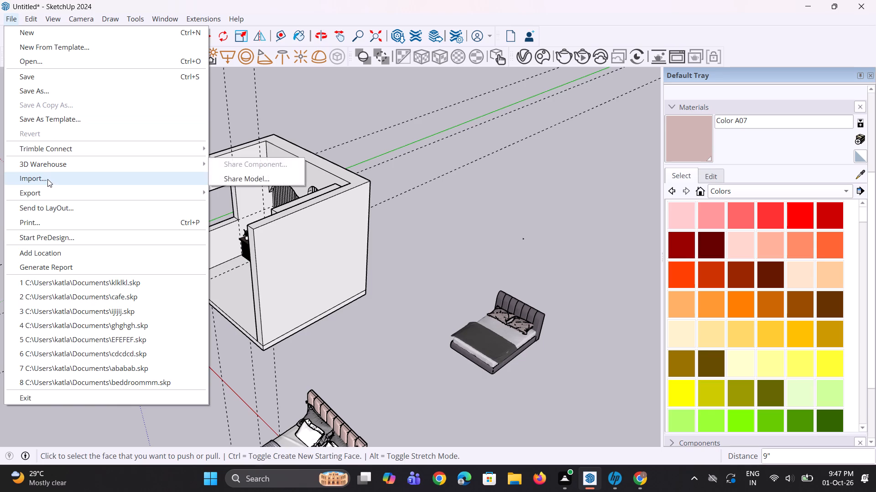
left_click(47, 184)
scroll(244, 203, "down", 3)
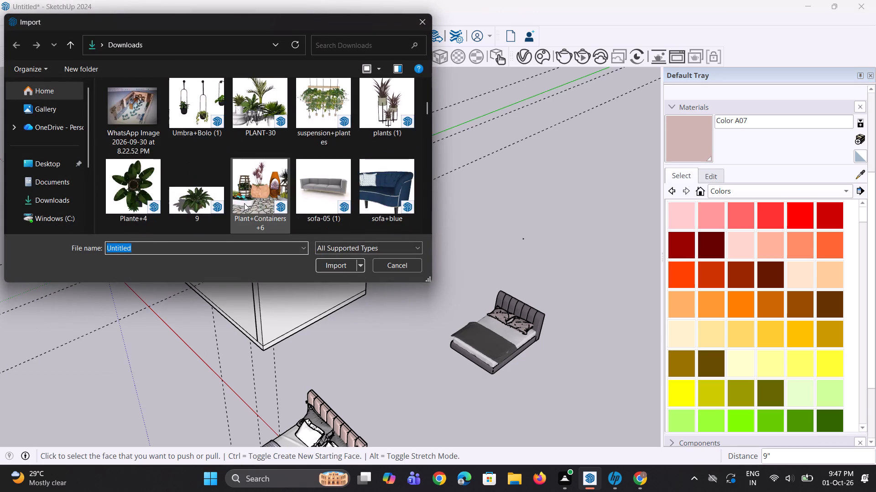
scroll(244, 203, "down", 8)
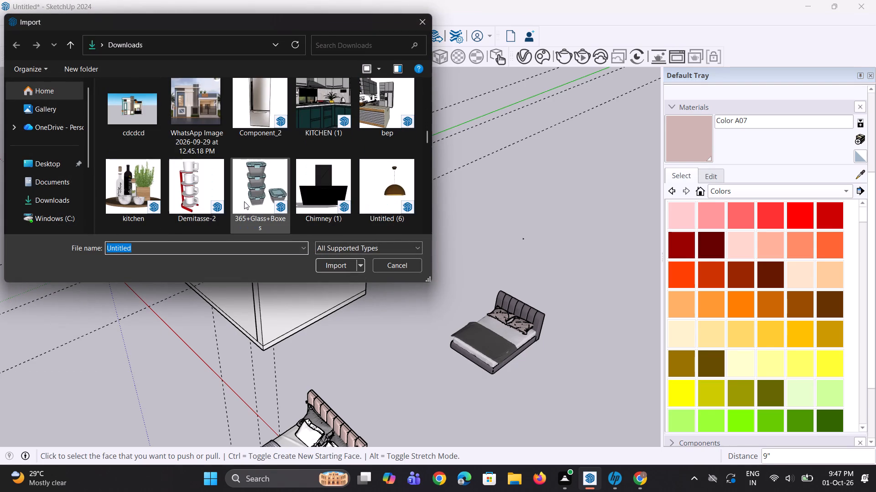
scroll(245, 201, "down", 4)
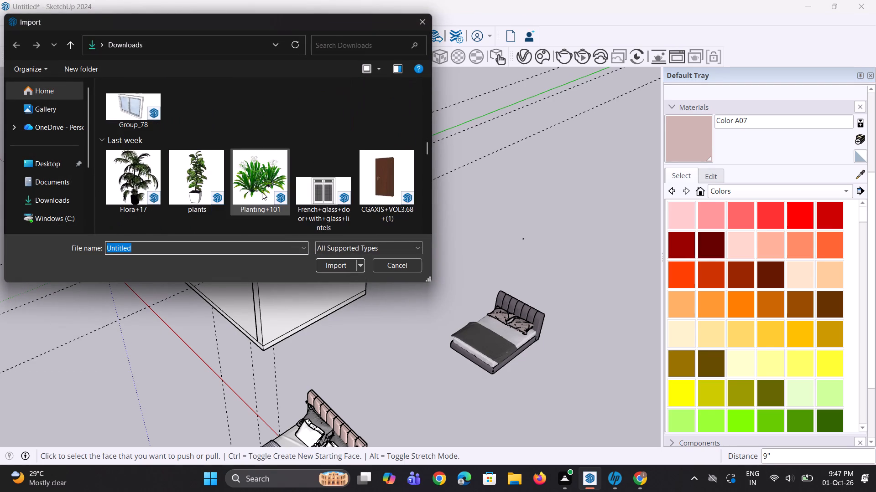
scroll(262, 192, "down", 13)
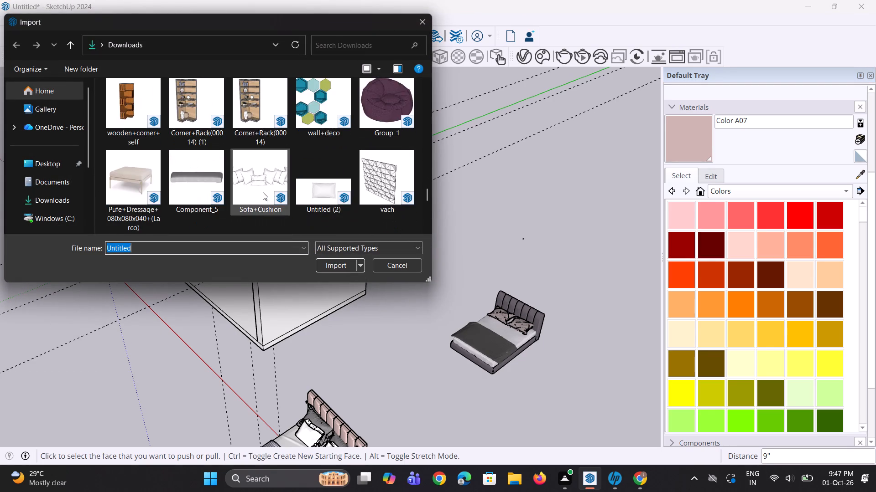
scroll(263, 192, "down", 6)
scroll(264, 193, "up", 5)
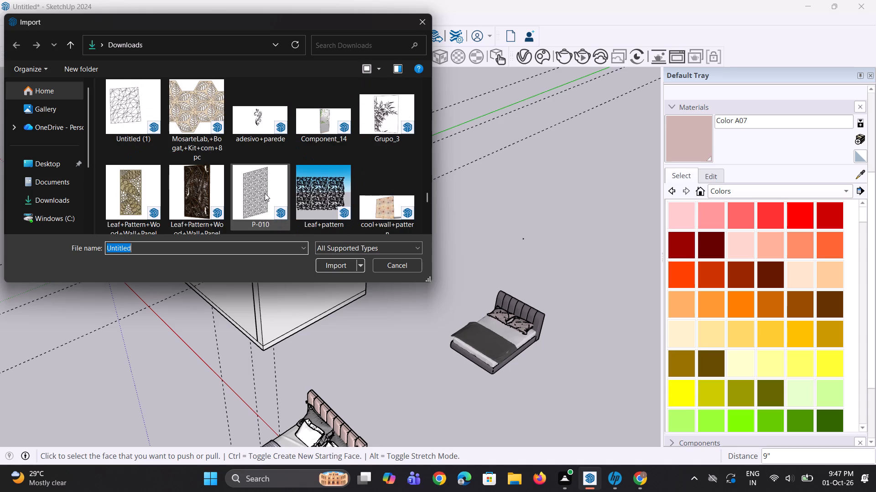
scroll(265, 193, "down", 2)
left_click(322, 184)
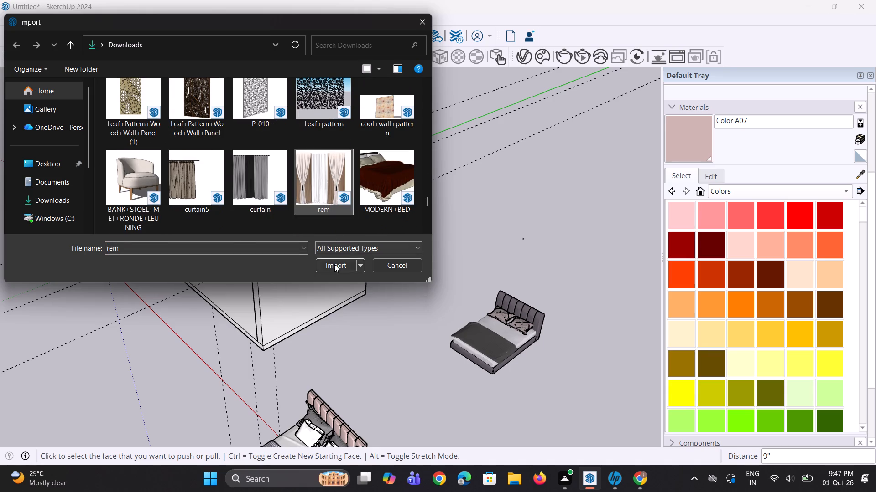
left_click(335, 264)
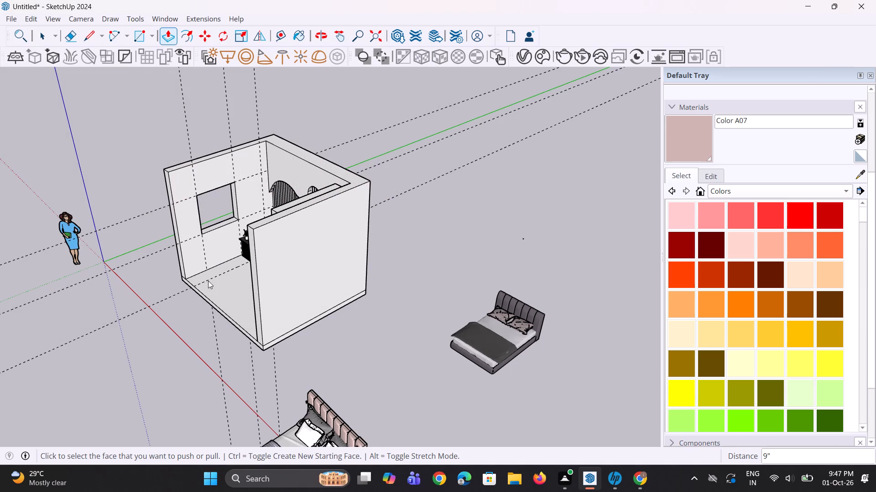
middle_click_drag(223, 274, 254, 274)
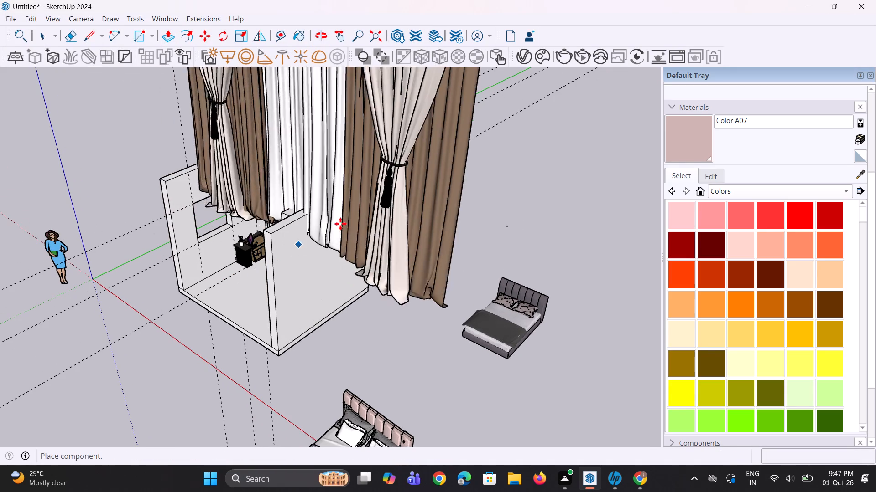
left_click(371, 199)
Scale the imported curtain down uniformly to about 0.13 so it suits the room's size.
middle_click_drag(188, 289, 240, 296)
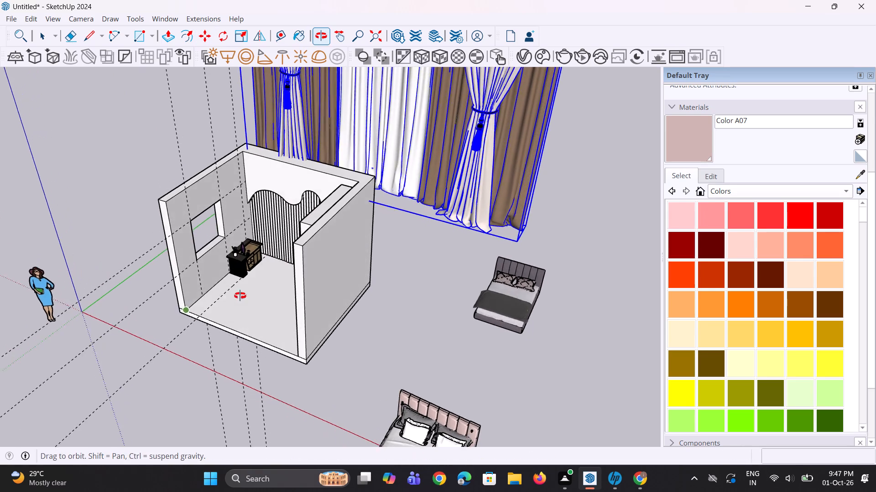
middle_click_drag(240, 296, 240, 291)
scroll(326, 329, "down", 8)
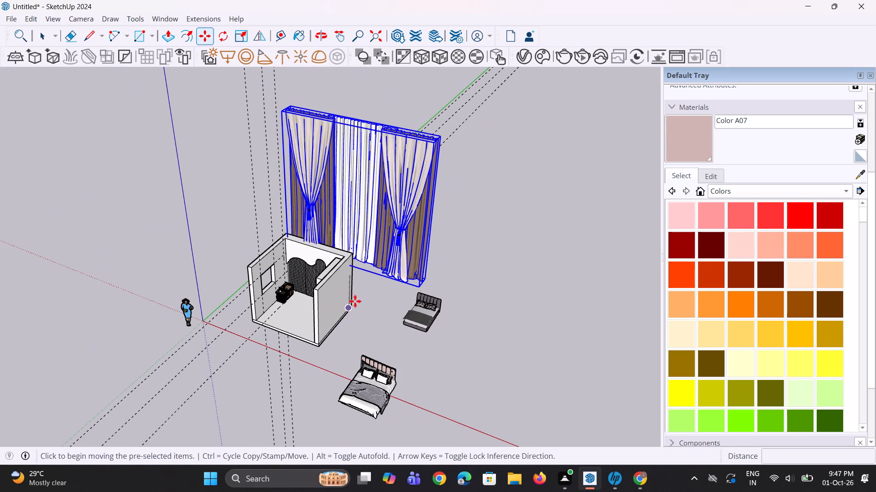
key("s")
key("s")
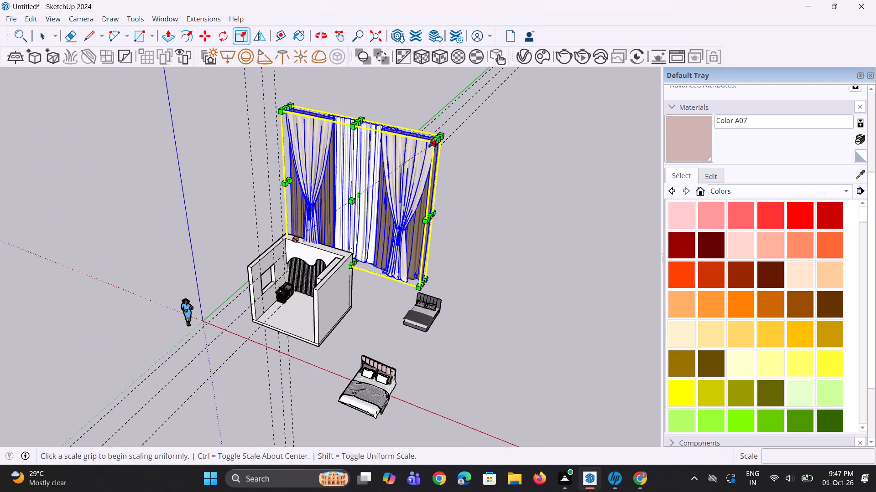
left_click(433, 143)
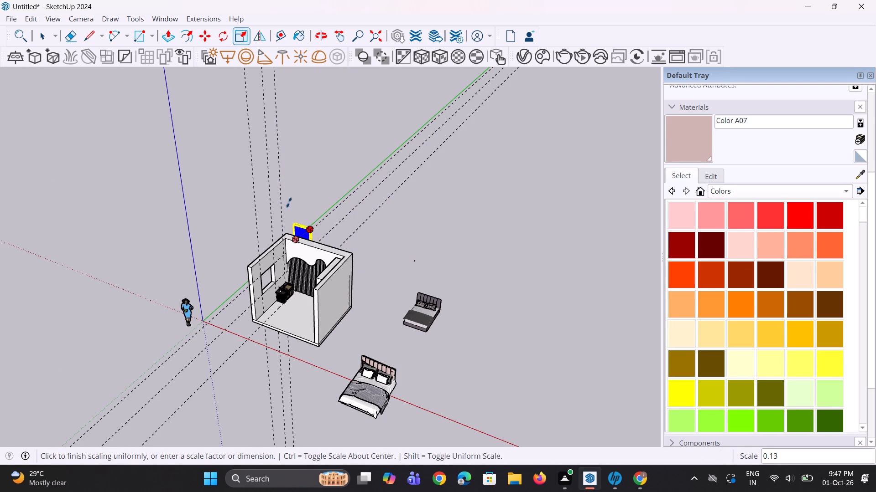
left_click(291, 206)
Move the curtain about 16' 5 1/8" along the green axis to outside the window wall.
middle_click_drag(328, 262, 170, 313)
scroll(312, 246, "up", 3)
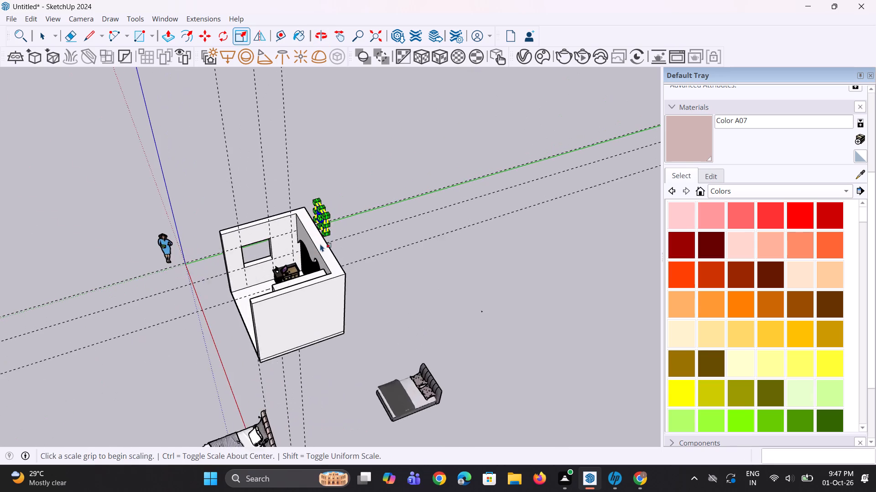
scroll(320, 244, "up", 2)
key("m")
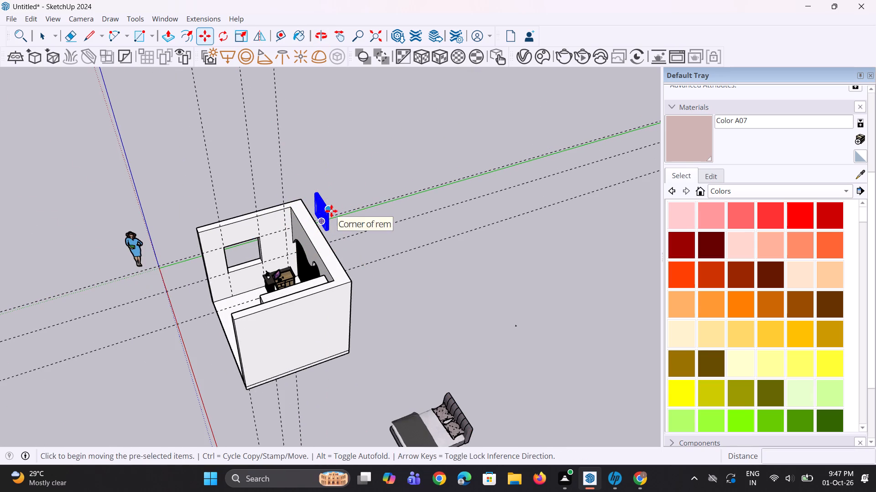
left_click(331, 211)
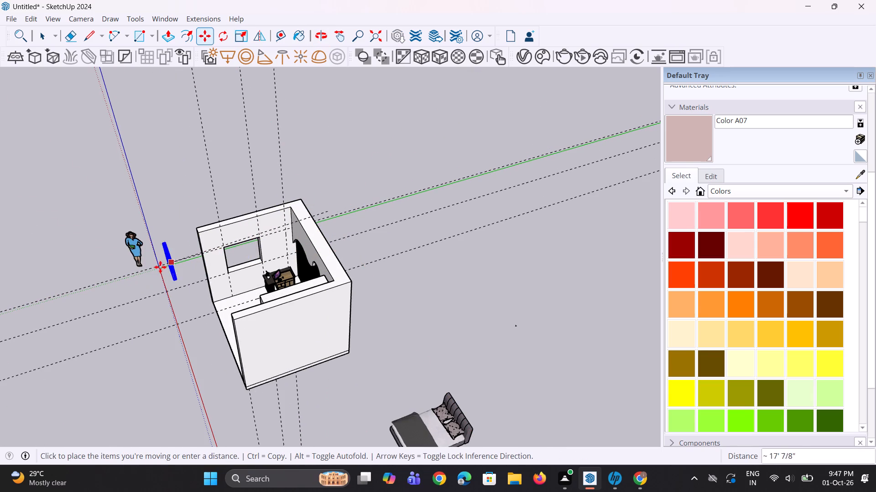
left_click(169, 252)
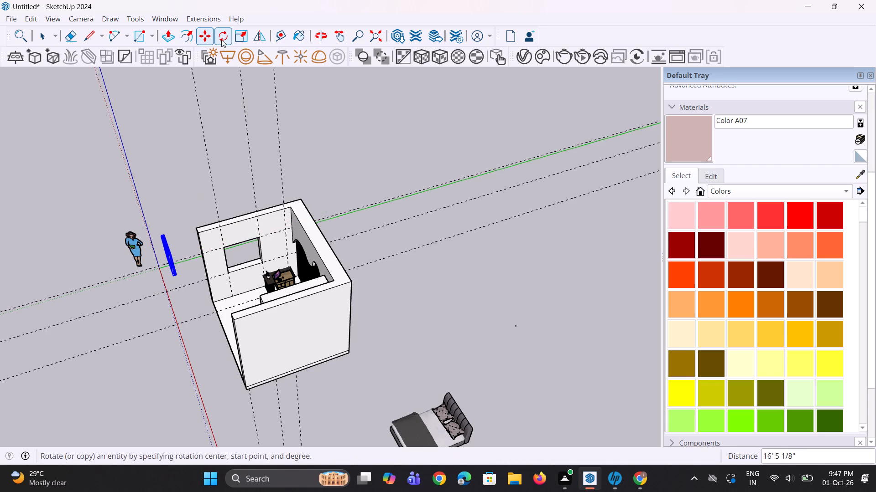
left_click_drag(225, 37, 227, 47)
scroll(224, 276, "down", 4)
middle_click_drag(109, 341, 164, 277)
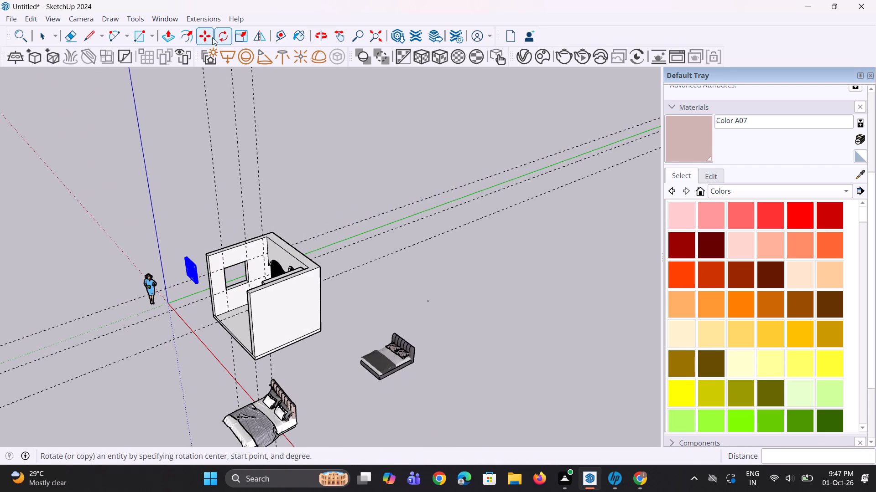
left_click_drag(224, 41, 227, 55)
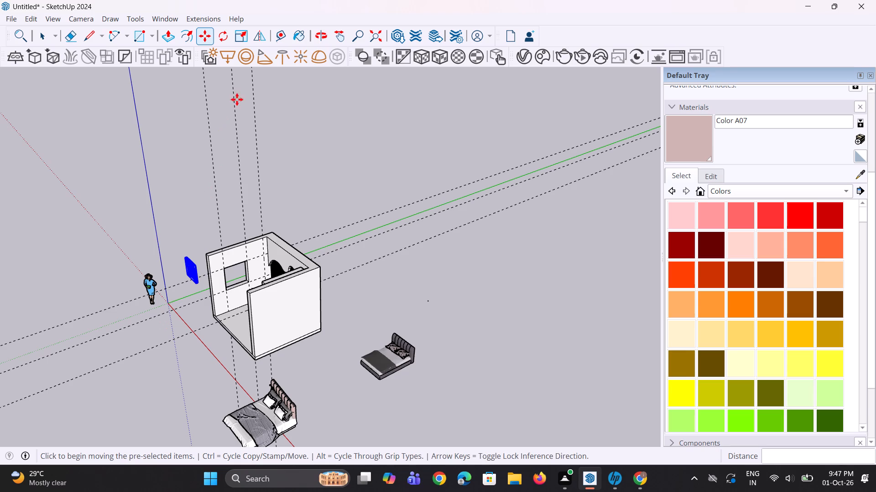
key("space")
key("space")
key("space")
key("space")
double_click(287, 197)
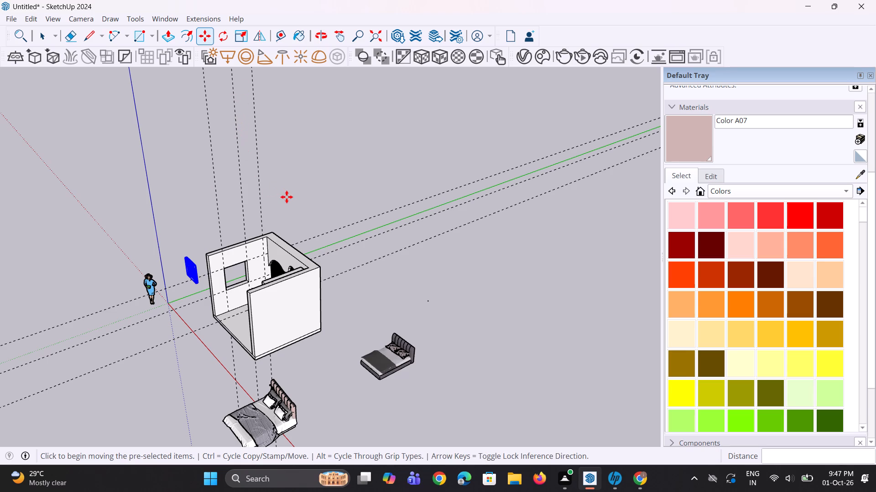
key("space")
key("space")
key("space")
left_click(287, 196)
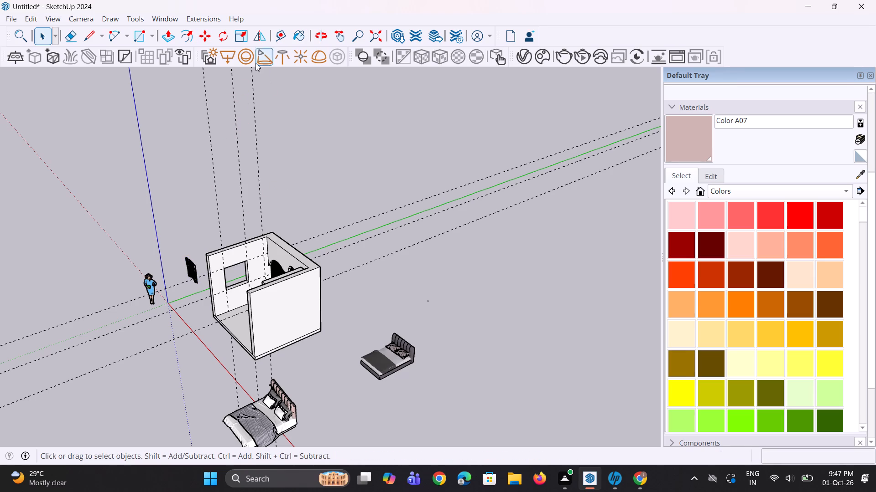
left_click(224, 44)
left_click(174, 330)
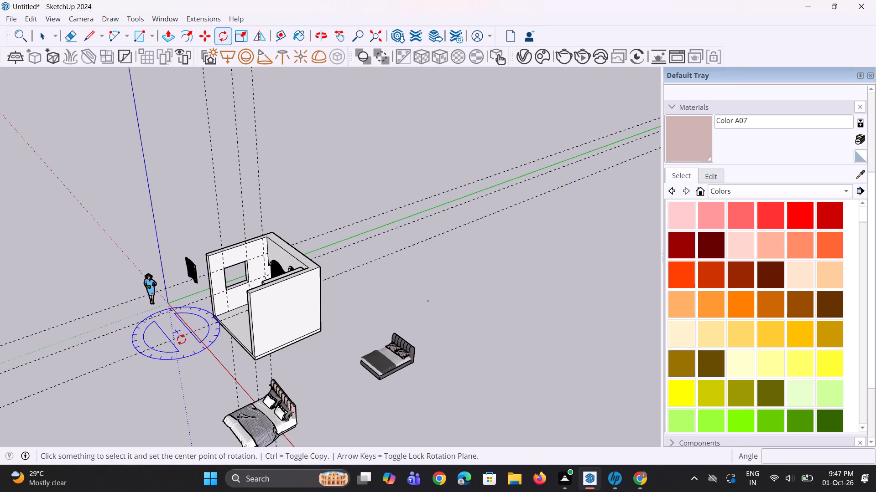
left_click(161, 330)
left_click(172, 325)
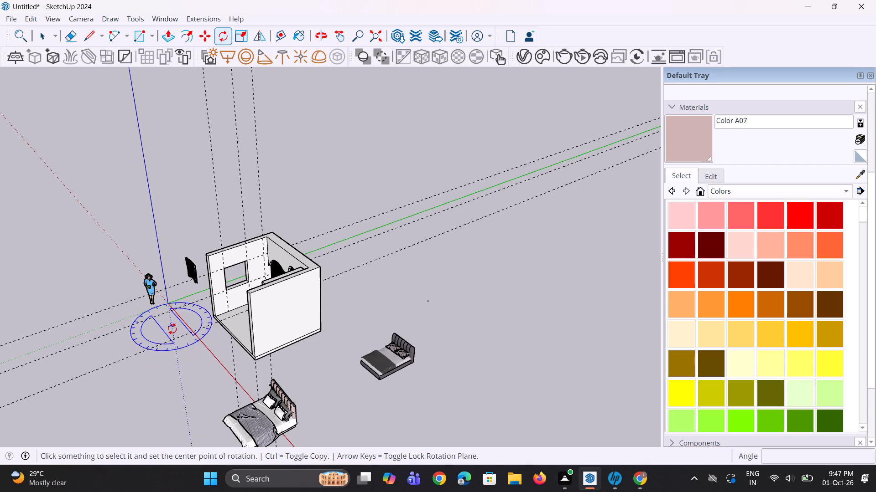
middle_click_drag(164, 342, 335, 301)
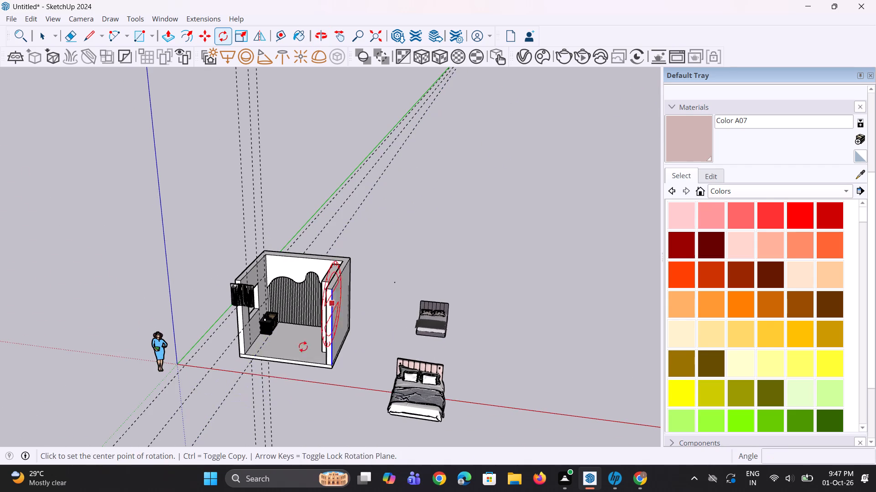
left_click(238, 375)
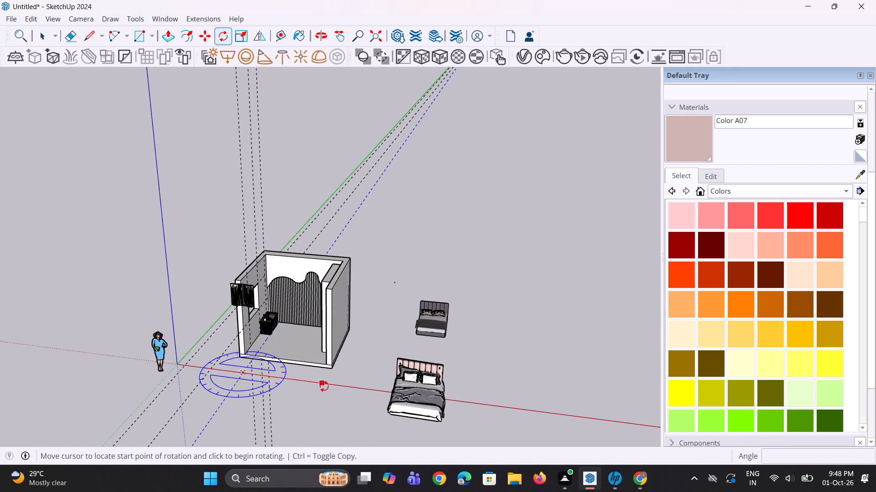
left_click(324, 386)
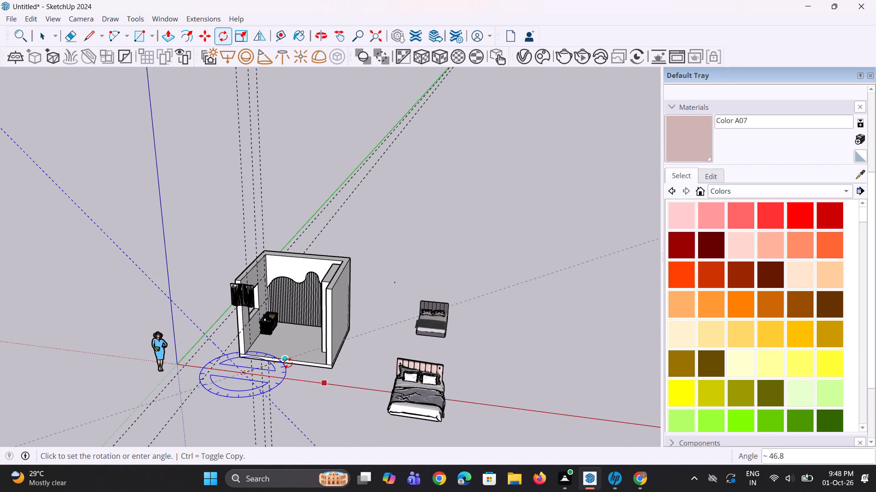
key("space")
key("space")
Rotate the imported curtain 90 degrees on the ground plane so it runs parallel to the window wall.
left_click(241, 309)
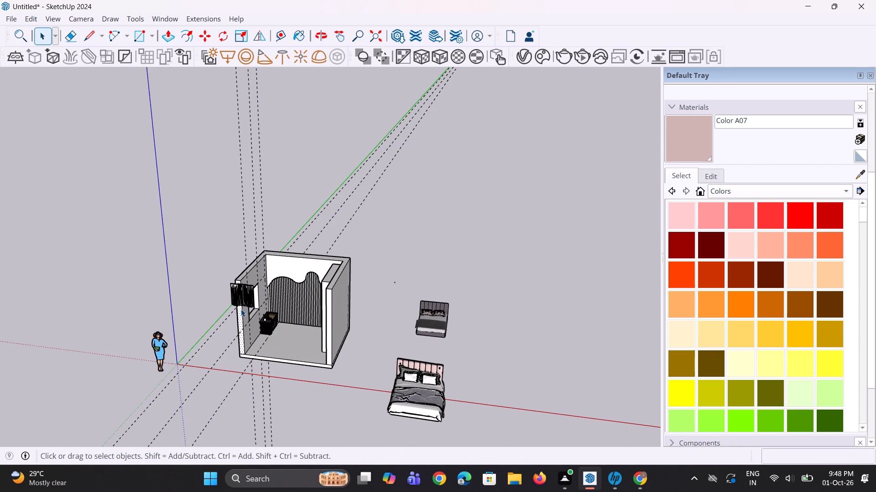
left_click(241, 305)
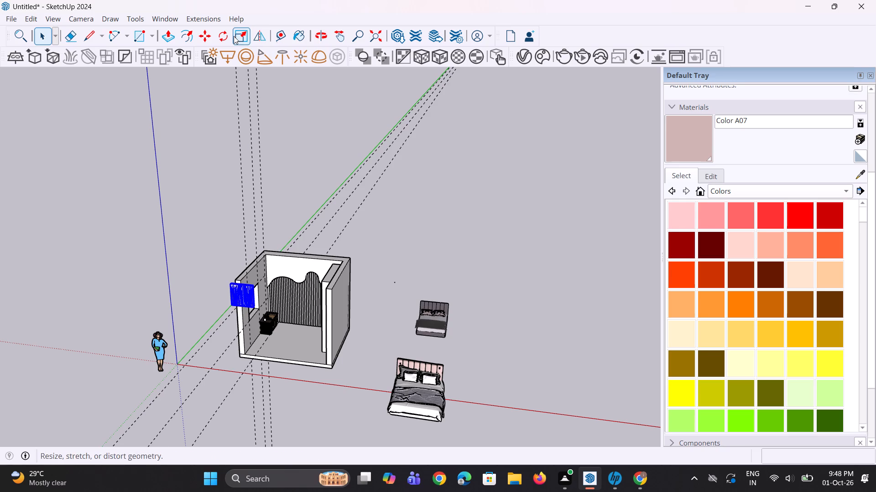
left_click(216, 40)
left_click(240, 395)
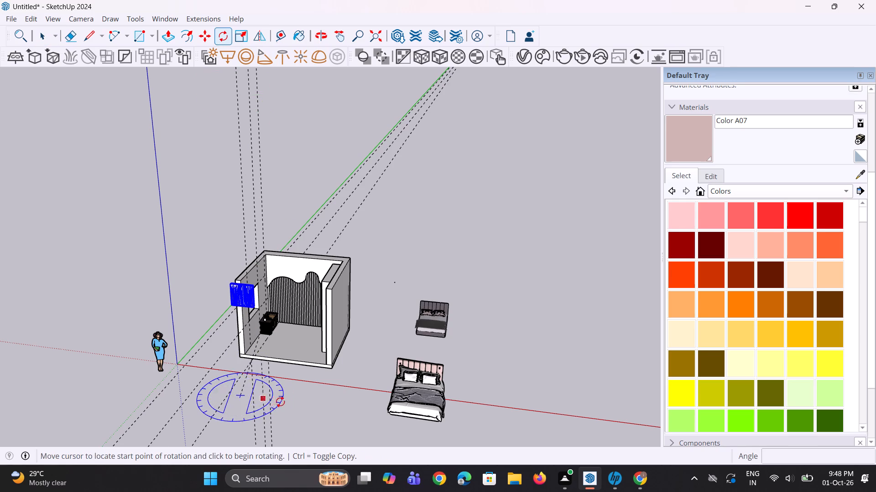
left_click(314, 405)
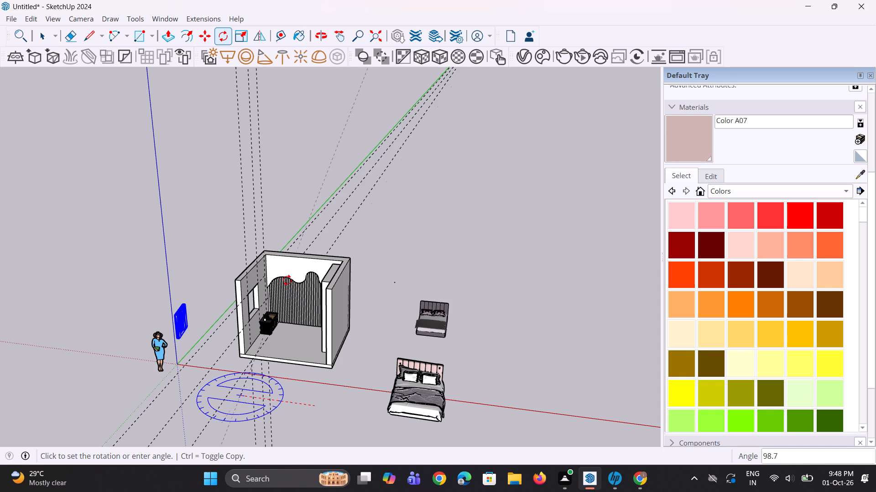
scroll(289, 286, "up", 3)
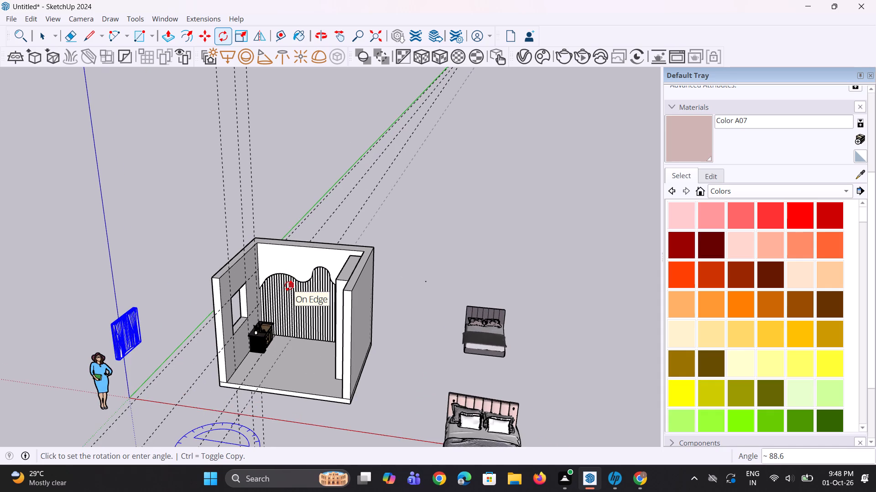
scroll(289, 286, "down", 5)
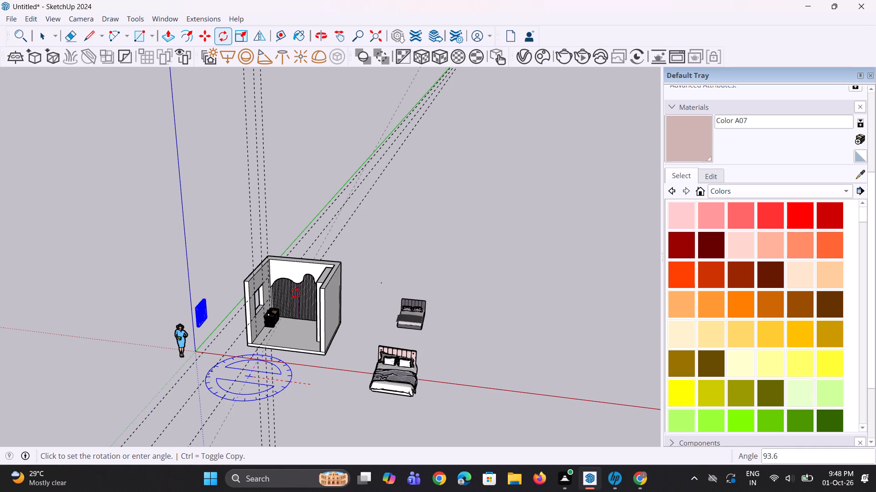
scroll(299, 299, "up", 2)
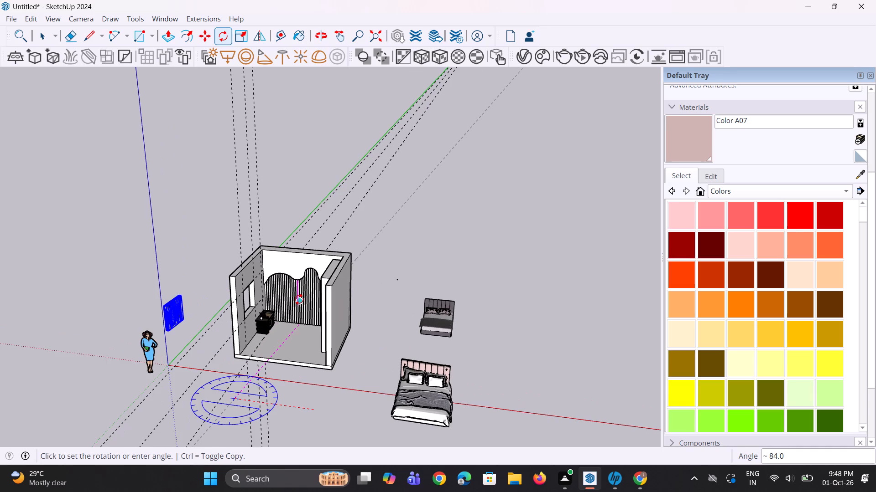
type("90")
key("Return")
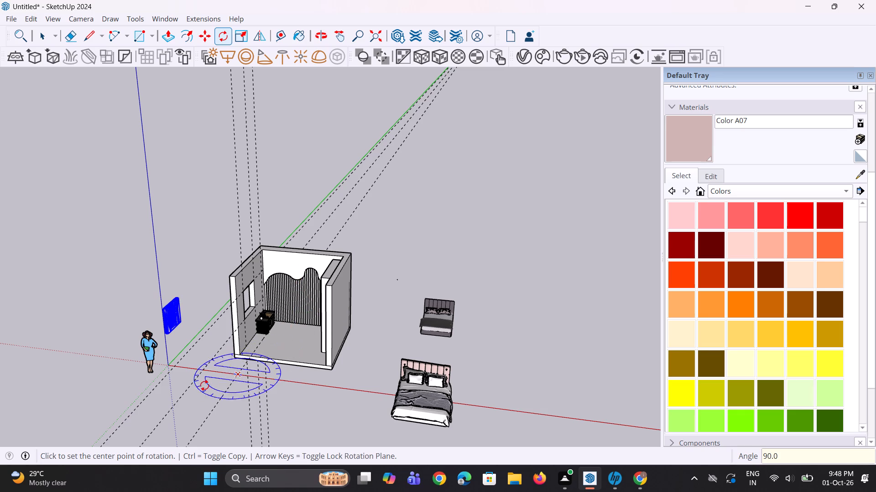
Delete all construction guides from the model.
scroll(197, 376, "up", 8)
middle_click_drag(266, 354, 115, 381)
scroll(214, 347, "down", 6)
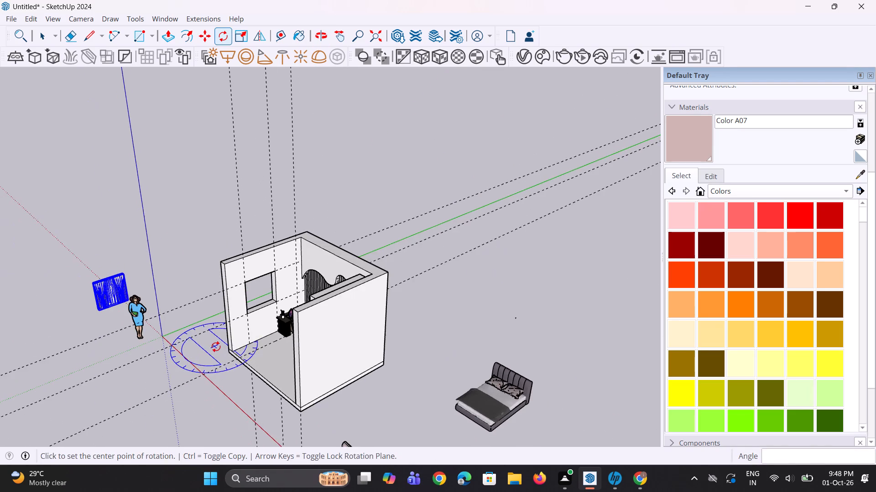
middle_click_drag(181, 364, 161, 361)
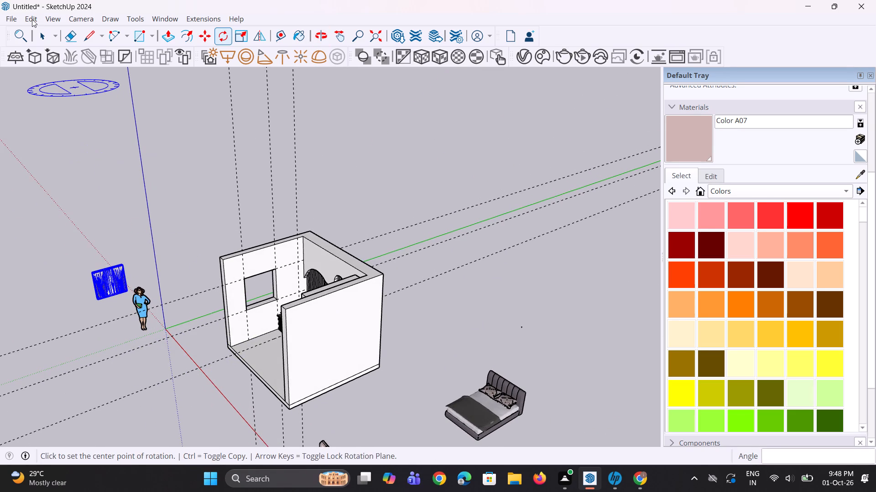
left_click(33, 18)
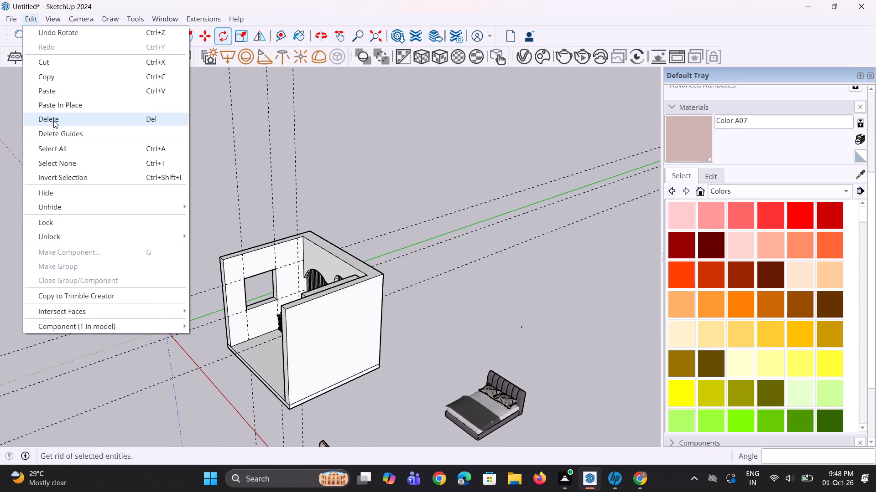
left_click(63, 135)
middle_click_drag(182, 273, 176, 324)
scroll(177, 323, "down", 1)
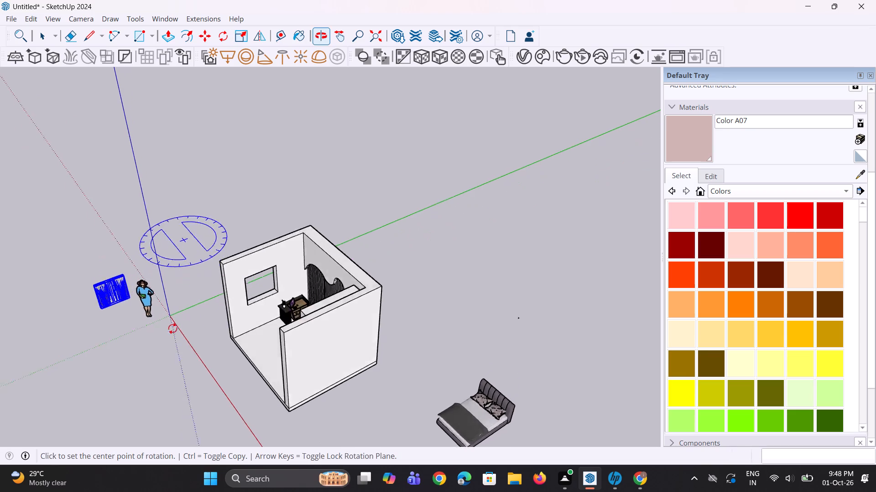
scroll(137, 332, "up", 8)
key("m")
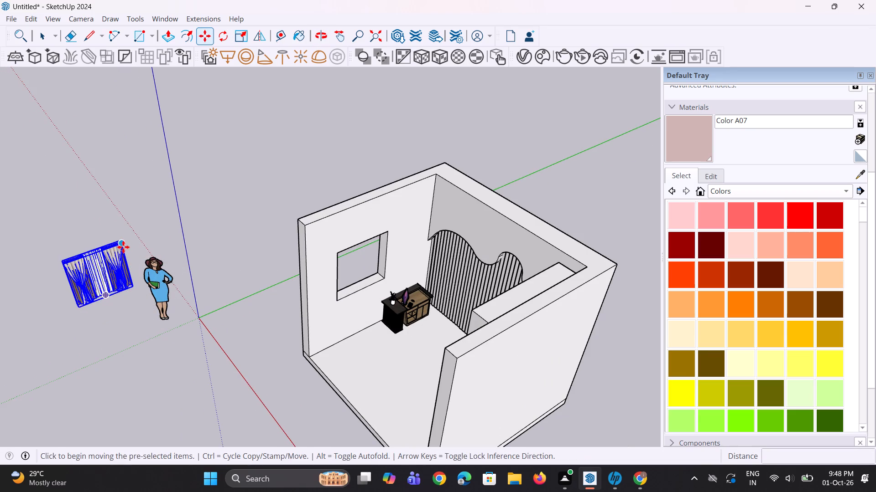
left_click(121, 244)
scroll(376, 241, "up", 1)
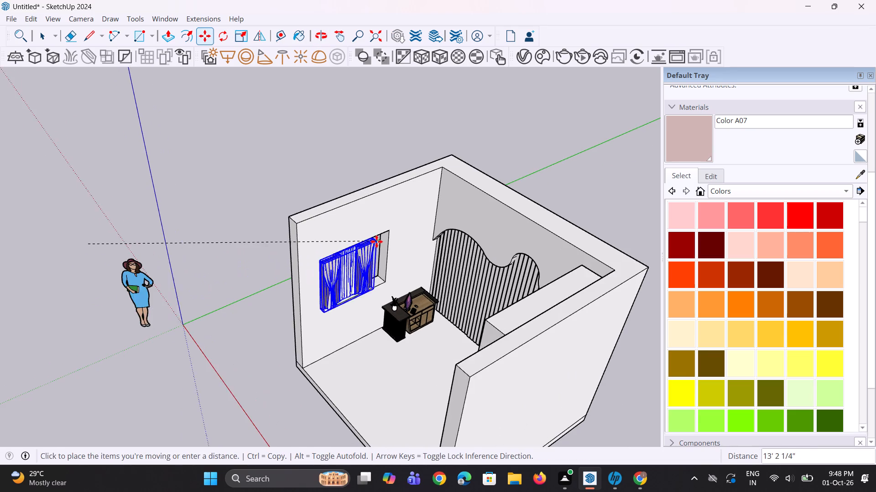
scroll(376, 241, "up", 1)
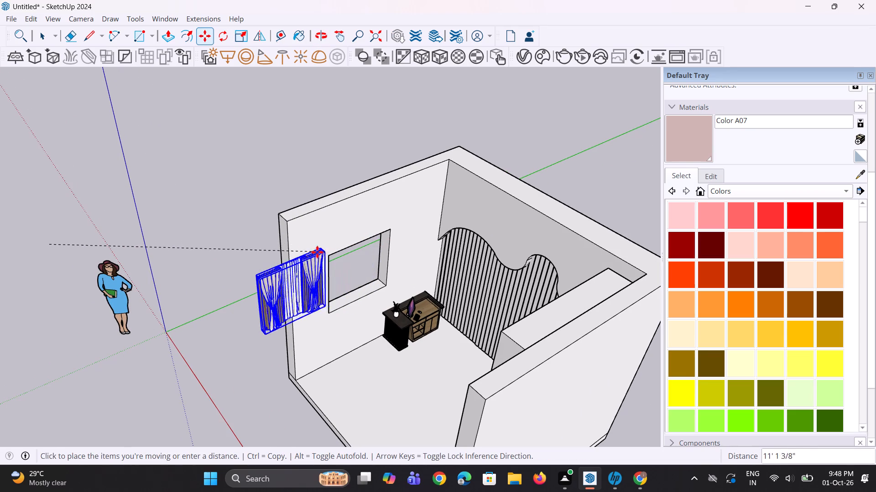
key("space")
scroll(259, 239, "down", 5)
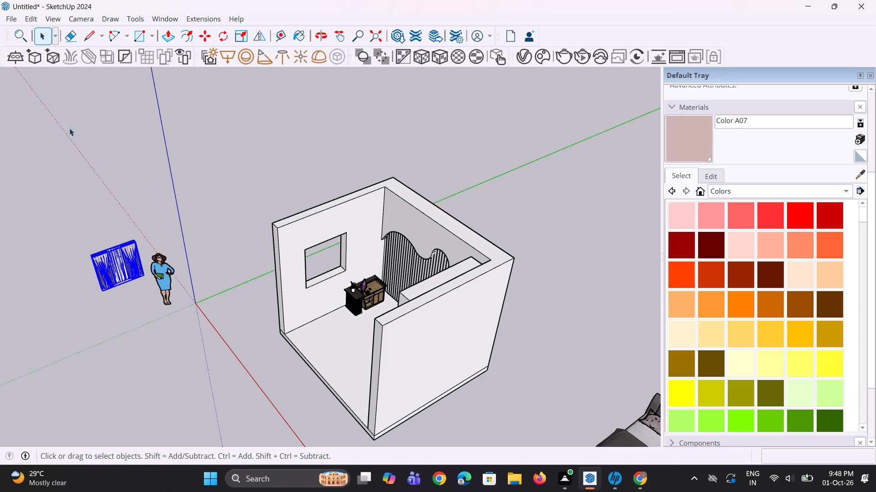
Import the sliding window model Group_78 from the Downloads folder and place it at the wall's window opening.
left_click(7, 25)
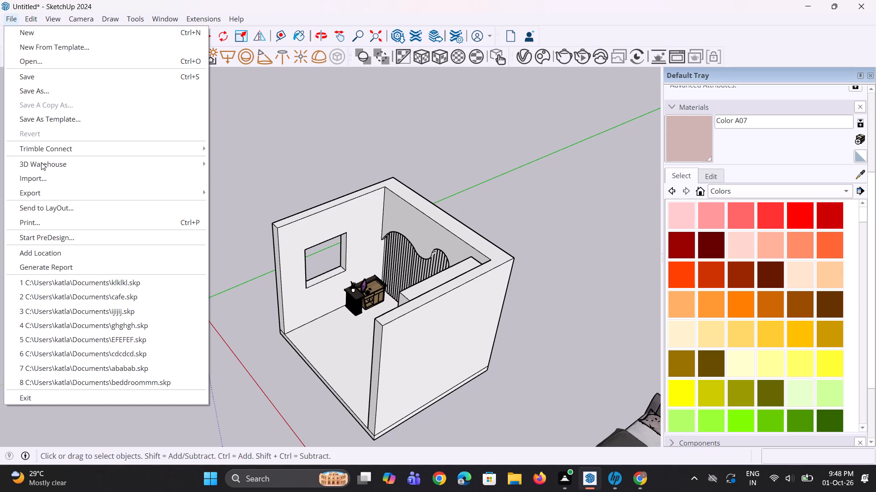
left_click(59, 182)
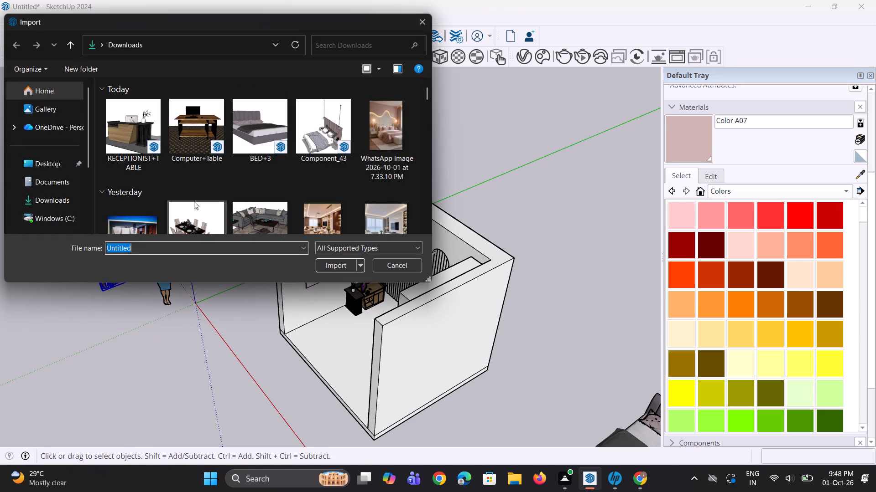
scroll(250, 192, "down", 6)
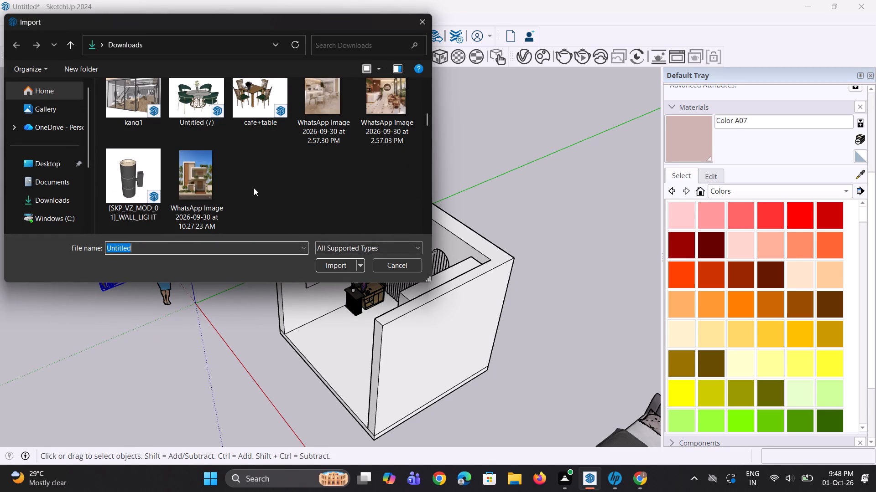
scroll(254, 186, "down", 5)
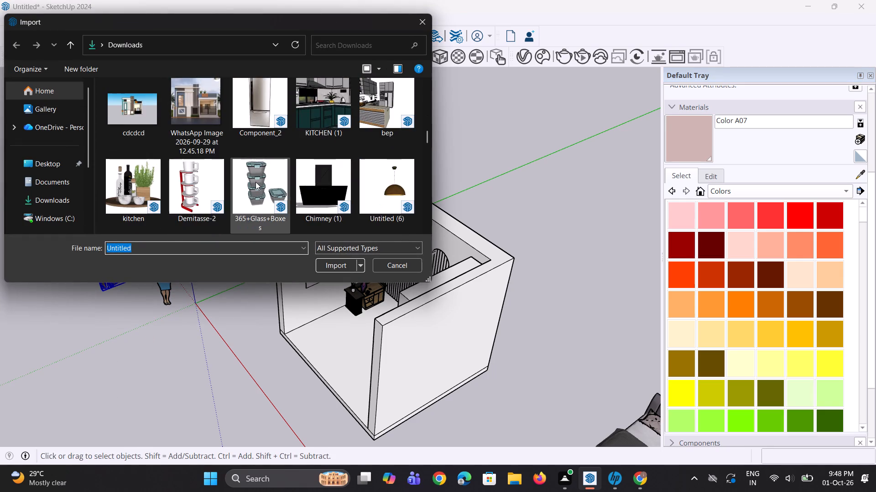
scroll(257, 181, "up", 14)
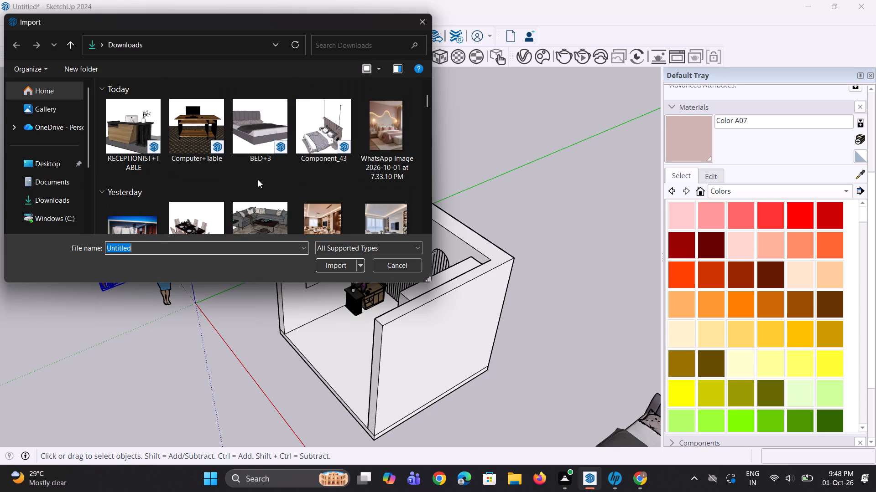
scroll(259, 179, "up", 6)
scroll(274, 183, "down", 5)
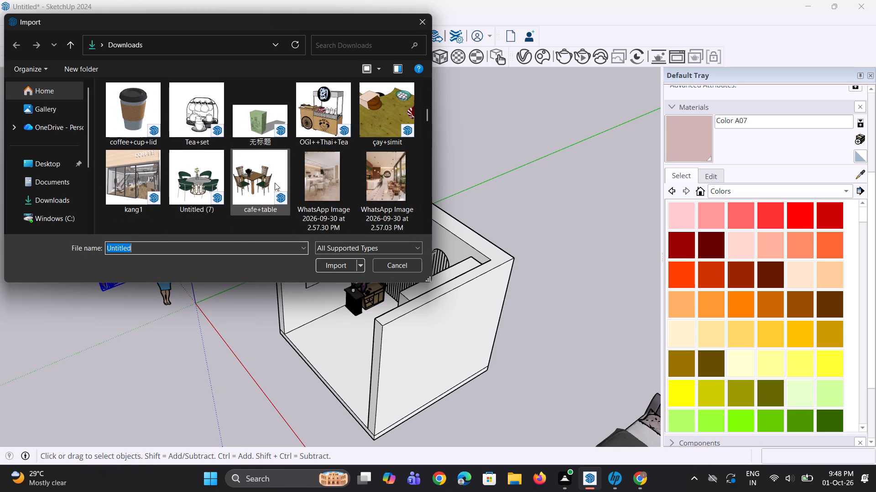
scroll(275, 183, "down", 7)
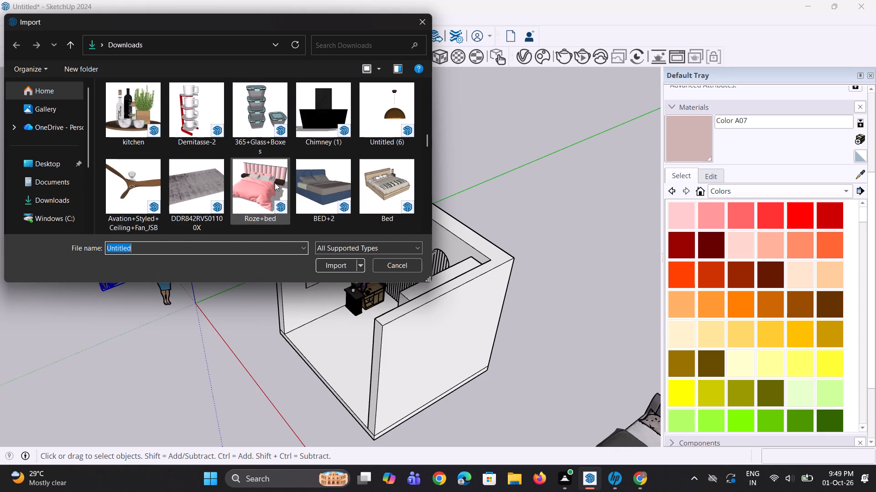
scroll(276, 182, "down", 4)
scroll(265, 180, "up", 1)
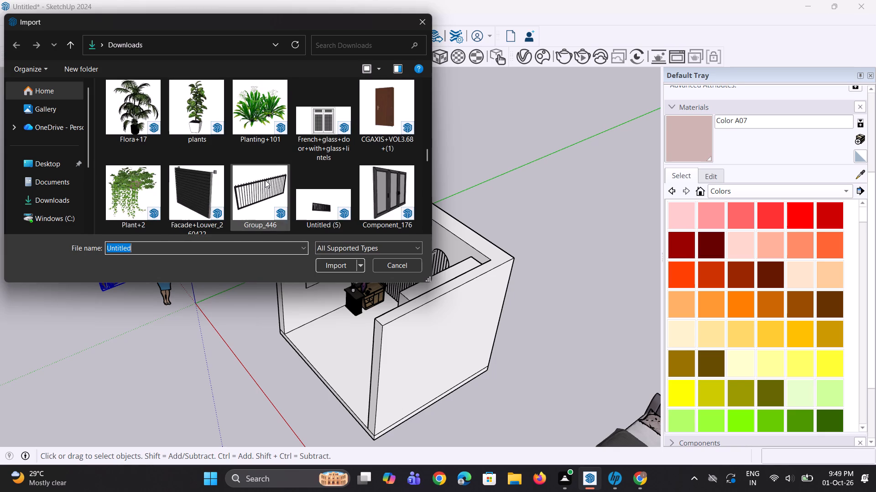
scroll(265, 180, "up", 2)
left_click(126, 125)
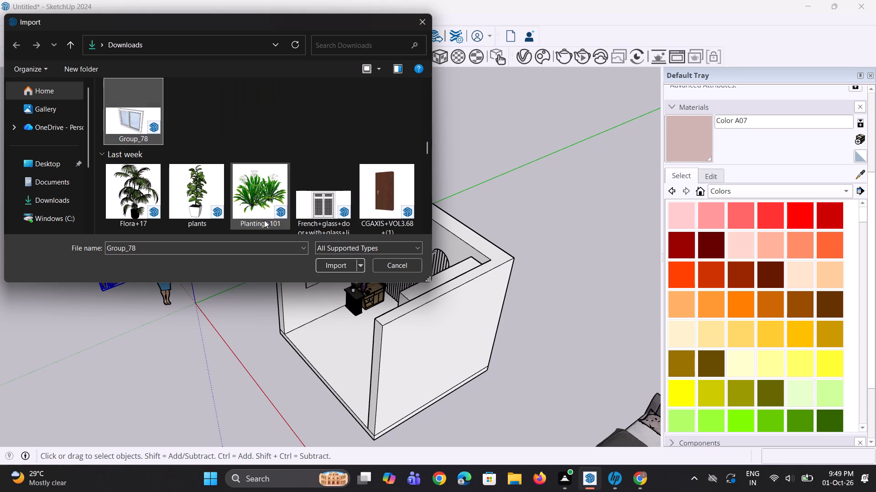
left_click(330, 265)
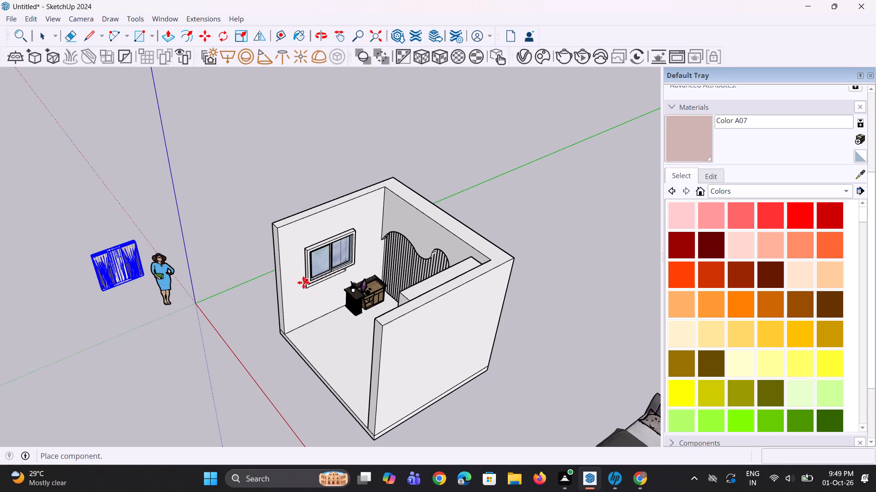
left_click(303, 282)
Move the imported window down so its lower corner meets the lower corner of the wall opening nearest the room's open side.
middle_click_drag(302, 288, 464, 251)
scroll(323, 259, "up", 3)
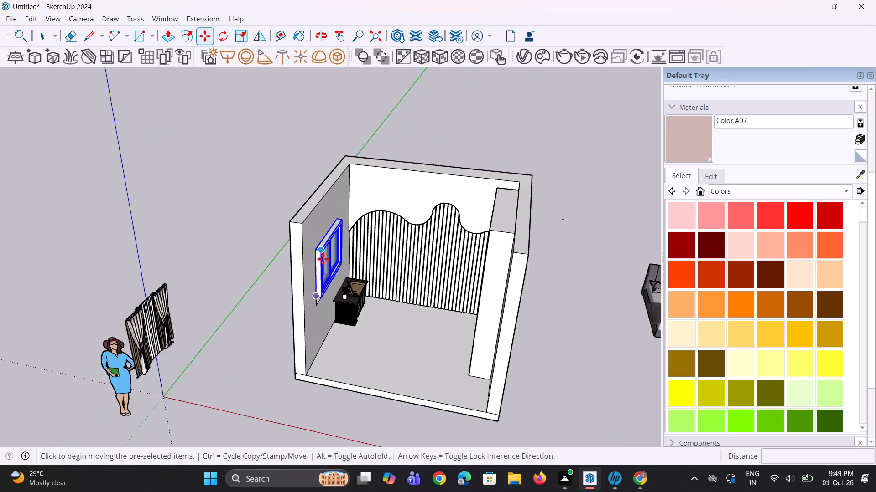
scroll(323, 259, "up", 3)
middle_click_drag(333, 283, 268, 292)
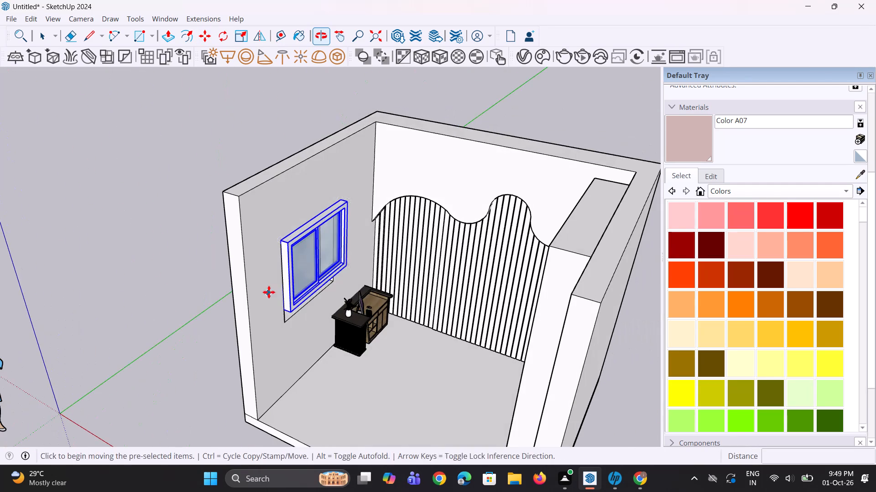
middle_click_drag(318, 322, 205, 239)
scroll(281, 301, "up", 4)
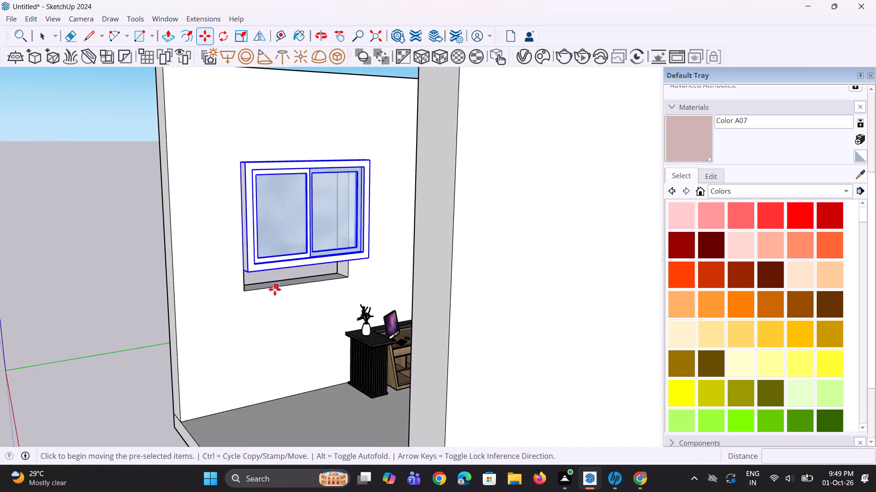
scroll(275, 289, "up", 2)
left_click(234, 266)
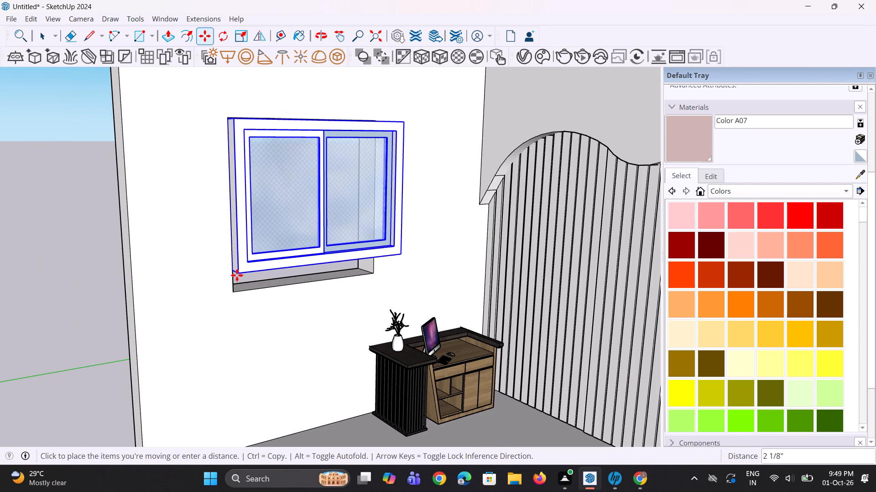
left_click(232, 288)
Scale the window down uniformly to about 0.87 so its width fits the wall opening.
middle_click_drag(287, 287, 267, 330)
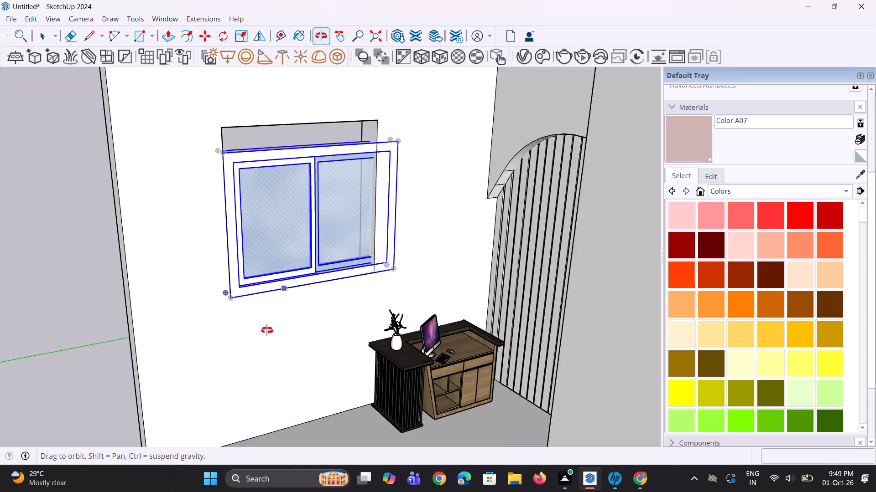
middle_click_drag(267, 330, 266, 331)
scroll(274, 323, "down", 5)
middle_click_drag(270, 297, 259, 371)
scroll(362, 205, "up", 6)
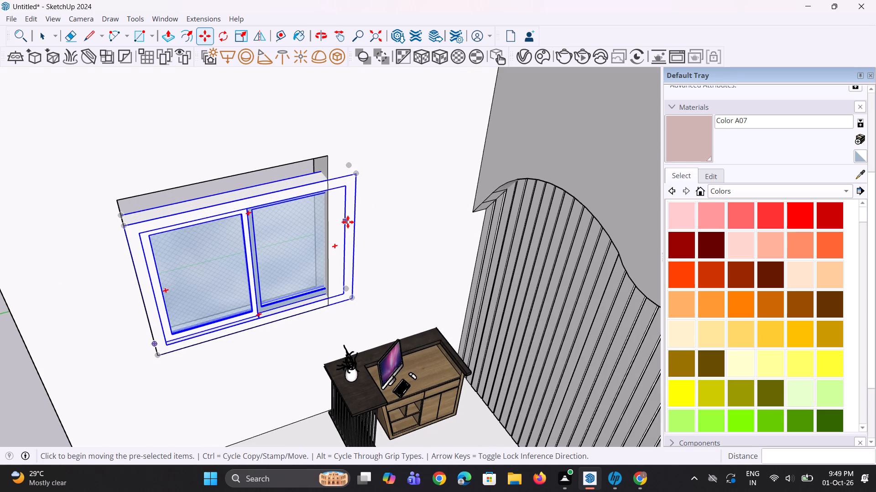
key("s")
left_click(355, 174)
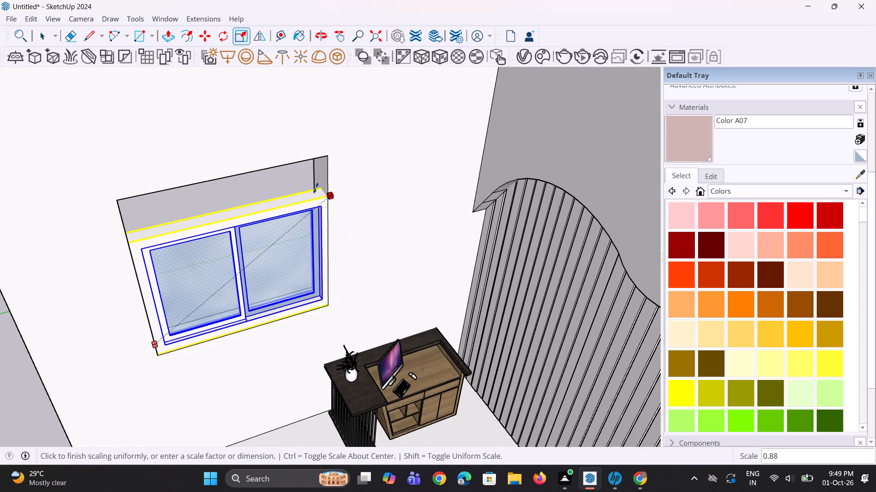
left_click(319, 188)
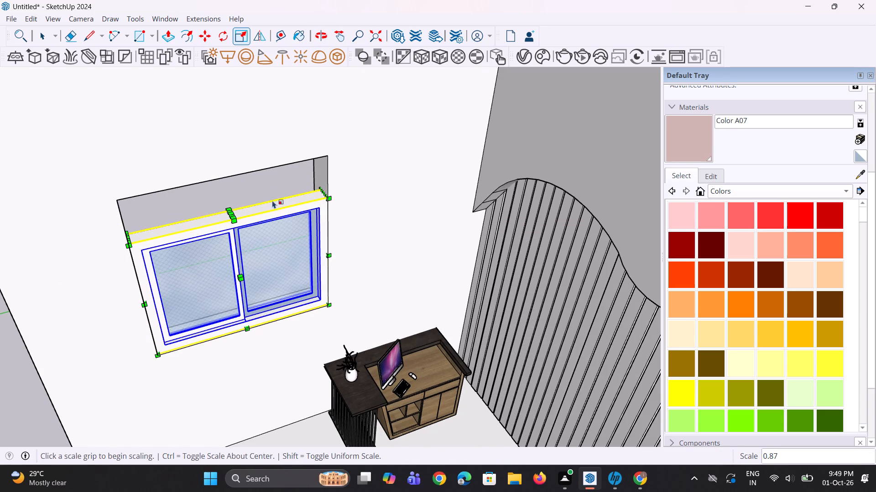
Stretch the sliding window upward along the blue axis so its height fills the wall opening.
left_click(232, 212)
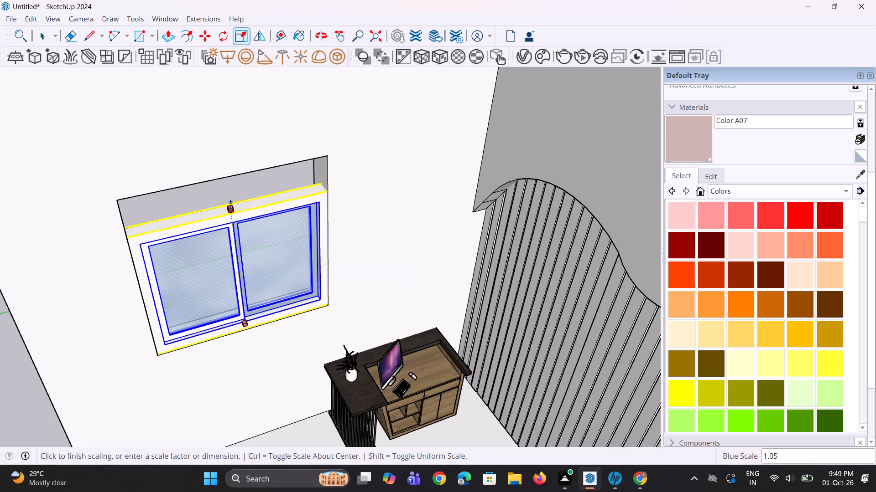
left_click(227, 174)
Move the window about 2 1/2" within the opening toward the wall's outer face, and clear the selection.
middle_click_drag(262, 277, 375, 285)
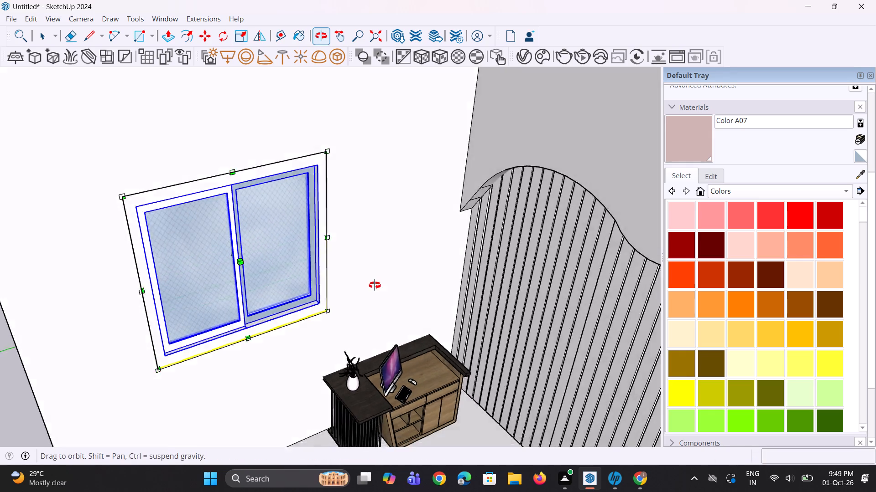
middle_click_drag(375, 285, 630, 257)
scroll(422, 281, "down", 4)
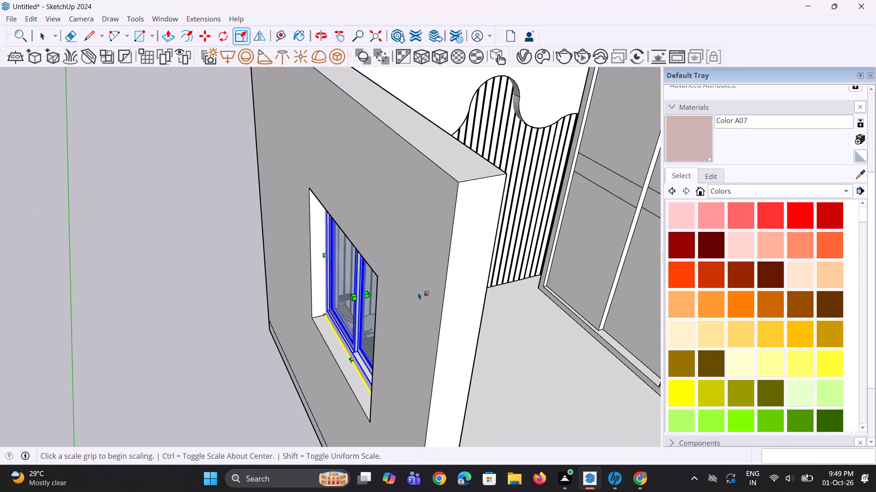
middle_click_drag(417, 298, 493, 263)
scroll(463, 310, "down", 2)
middle_click_drag(403, 326, 538, 336)
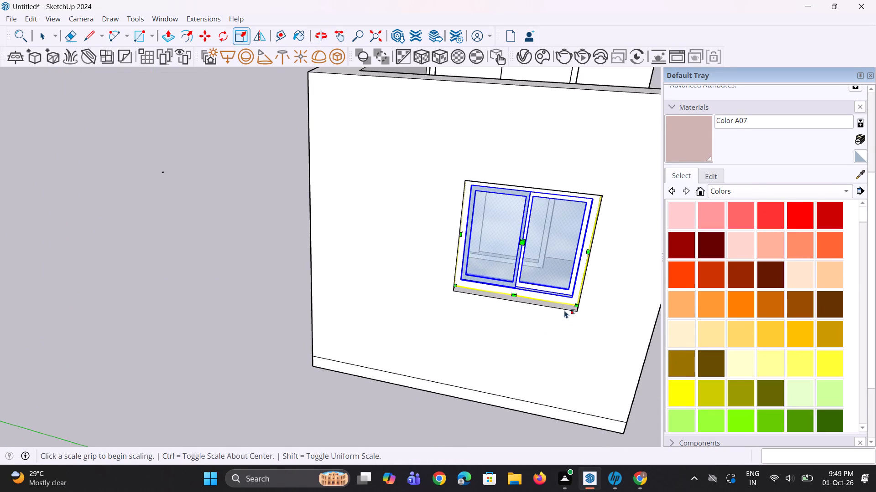
scroll(564, 309, "up", 7)
key("m")
scroll(606, 294, "up", 6)
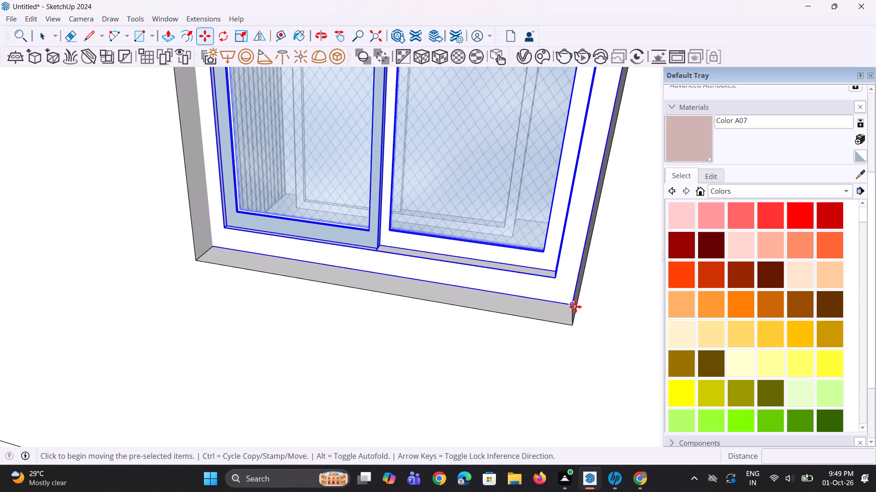
left_click(575, 305)
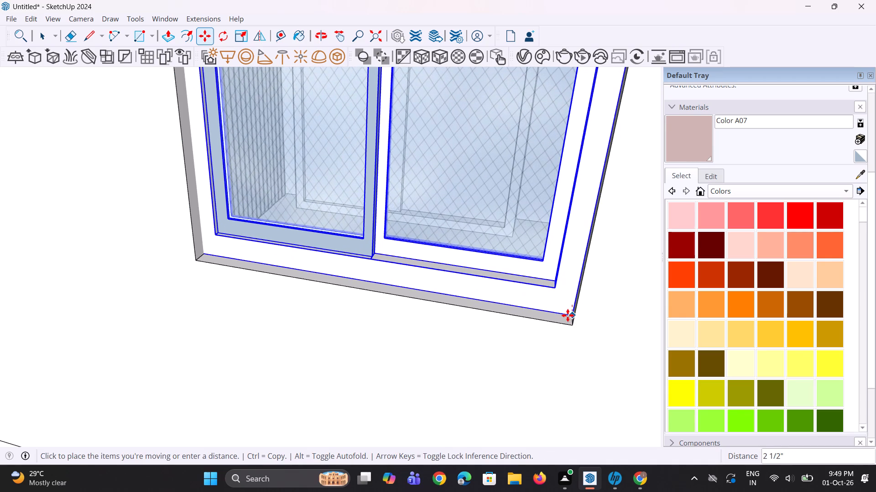
left_click(567, 318)
key("space")
key("space")
scroll(473, 349, "down", 7)
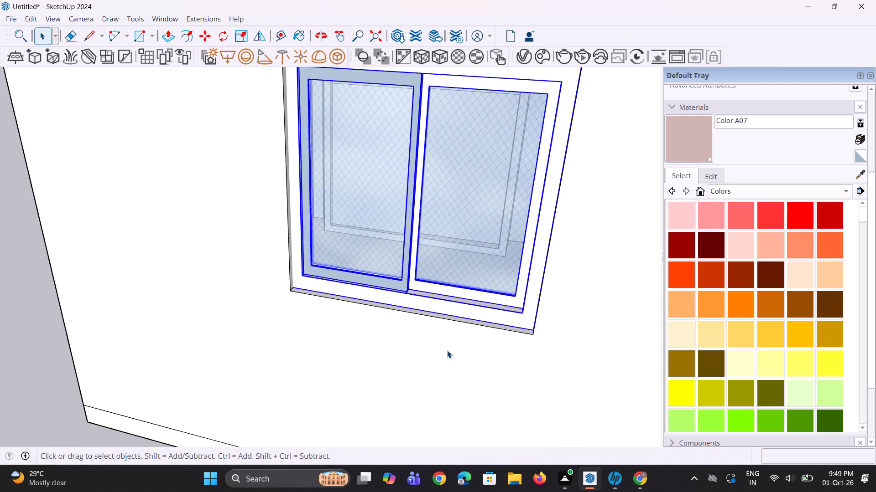
scroll(447, 350, "down", 3)
middle_click_drag(447, 337, 26, 358)
key("space")
key("space")
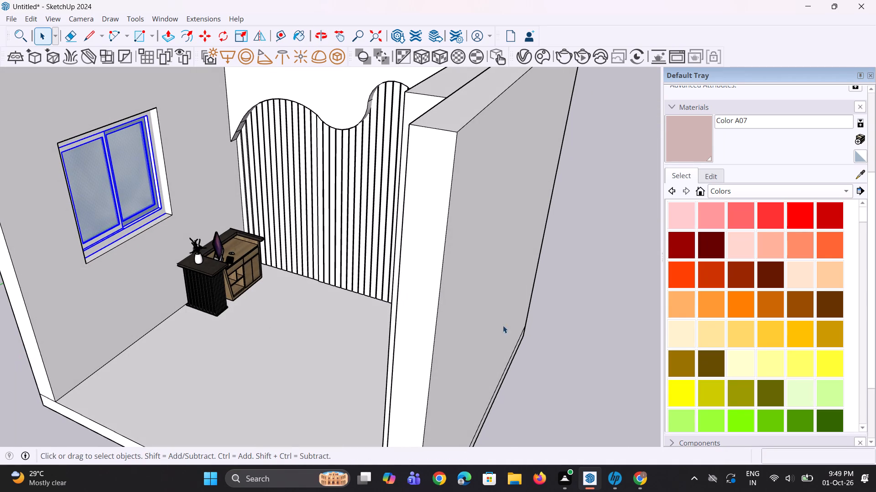
double_click(572, 347)
Move the window back about 1 13/16" within the opening toward the wall's room-side face.
middle_click_drag(187, 359, 204, 346)
scroll(205, 338, "down", 6)
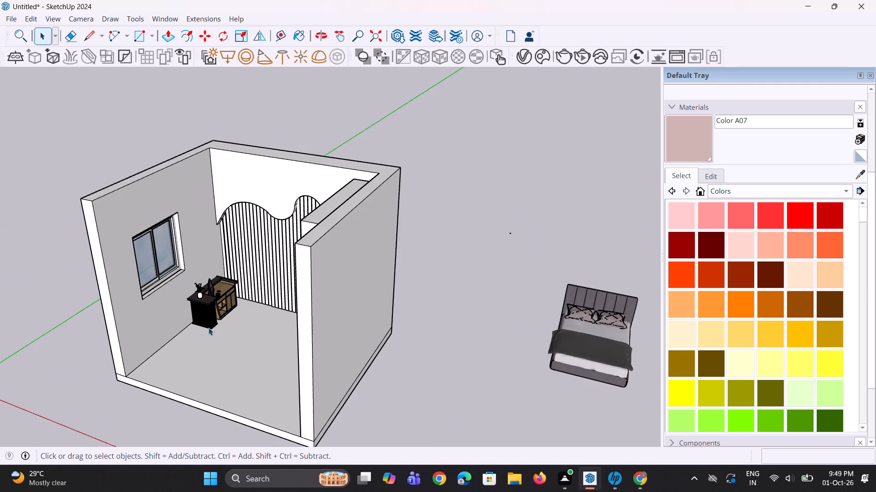
middle_click_drag(201, 332, 91, 343)
scroll(90, 246, "up", 11)
middle_click_drag(172, 301, 174, 308)
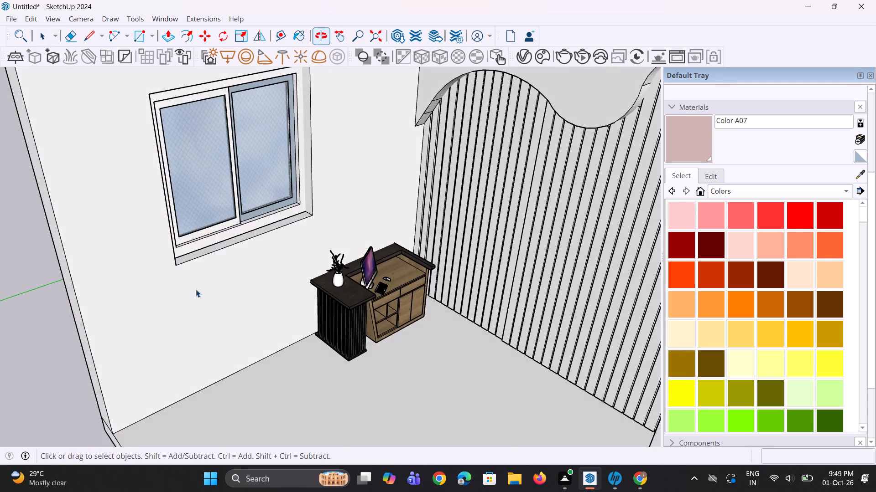
scroll(191, 251, "up", 8)
key("m")
scroll(167, 253, "up", 9)
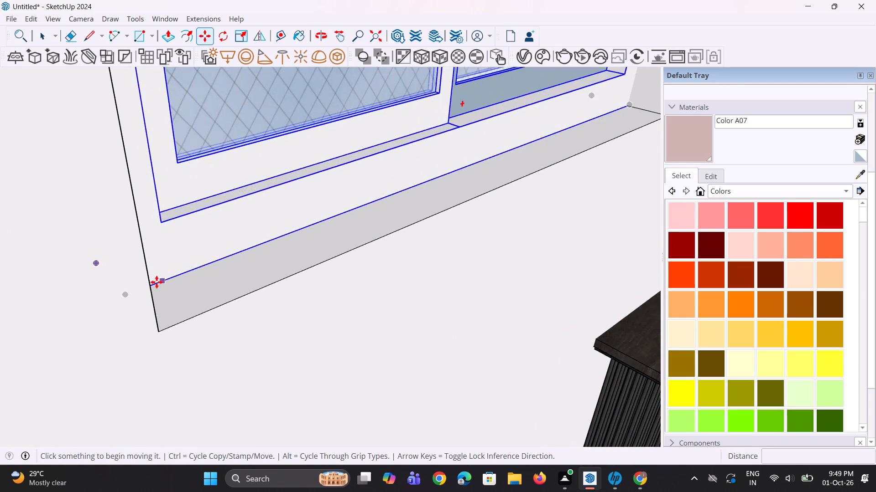
middle_click_drag(154, 283, 19, 322)
left_click(96, 238)
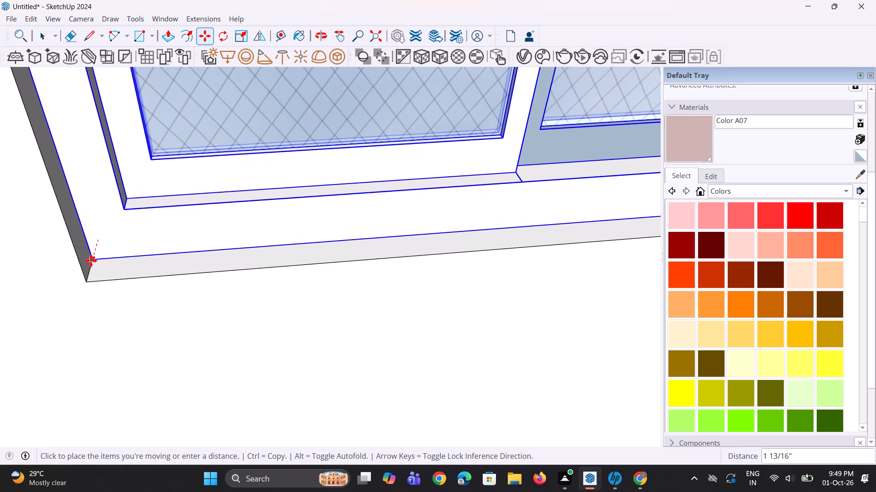
left_click(91, 261)
key("space")
scroll(193, 303, "down", 16)
key("space")
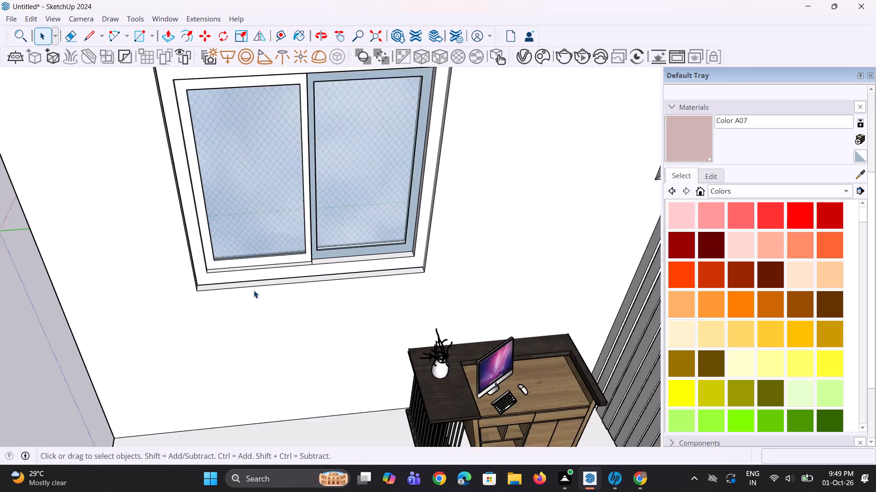
Examine the fitted window together with the desk and the wavy fluted wall panel.
scroll(254, 290, "down", 4)
scroll(230, 262, "down", 4)
left_click(120, 310)
scroll(238, 286, "up", 6)
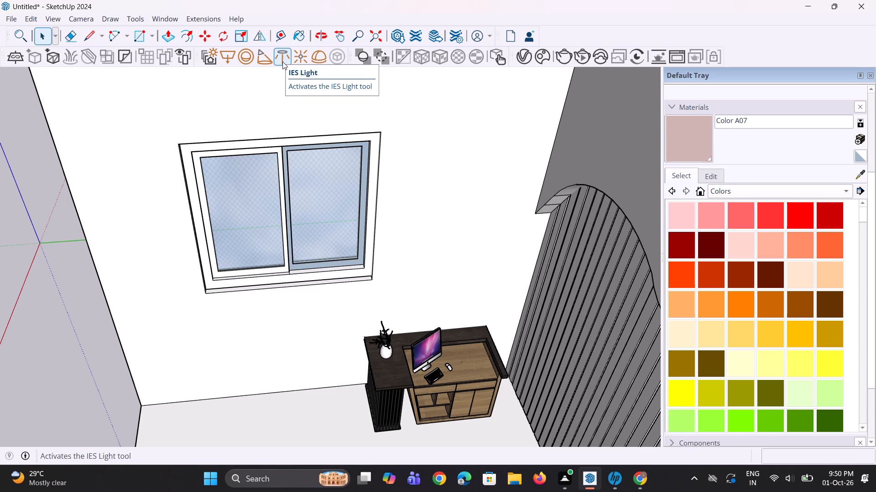
scroll(287, 327, "down", 3)
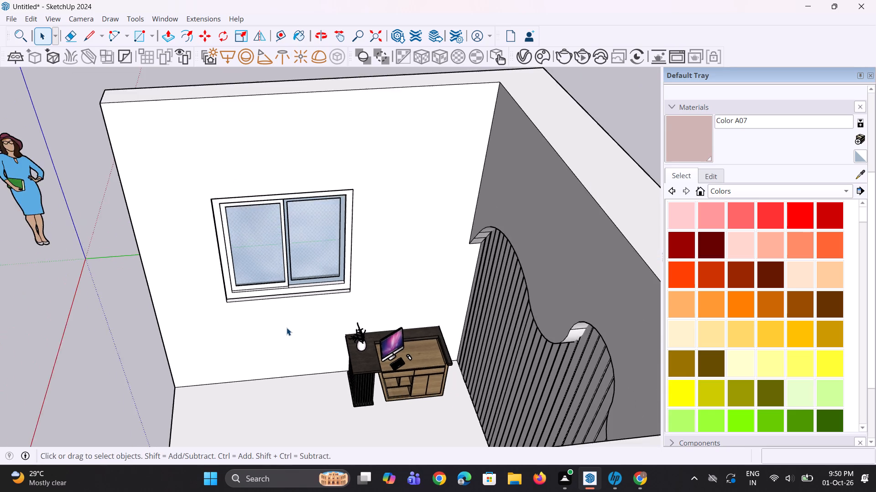
scroll(281, 331, "down", 4)
middle_click_drag(241, 337, 487, 313)
scroll(435, 353, "up", 5)
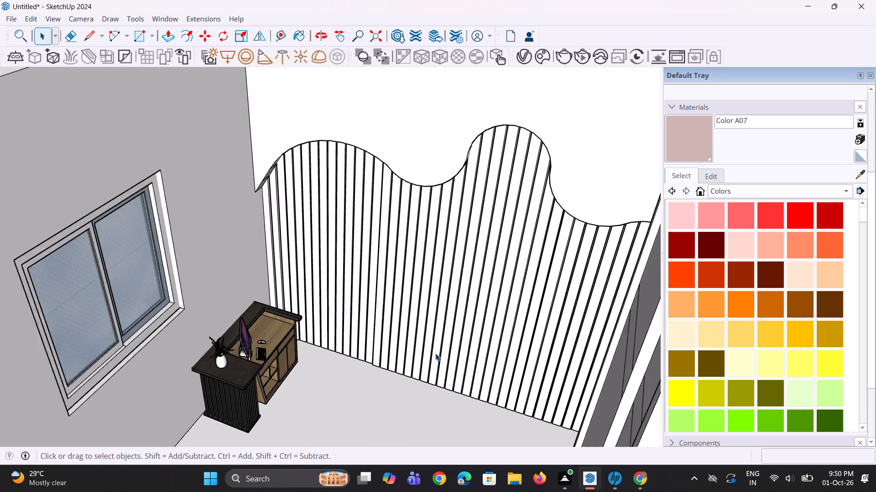
scroll(435, 353, "up", 1)
scroll(435, 353, "down", 3)
scroll(435, 353, "up", 1)
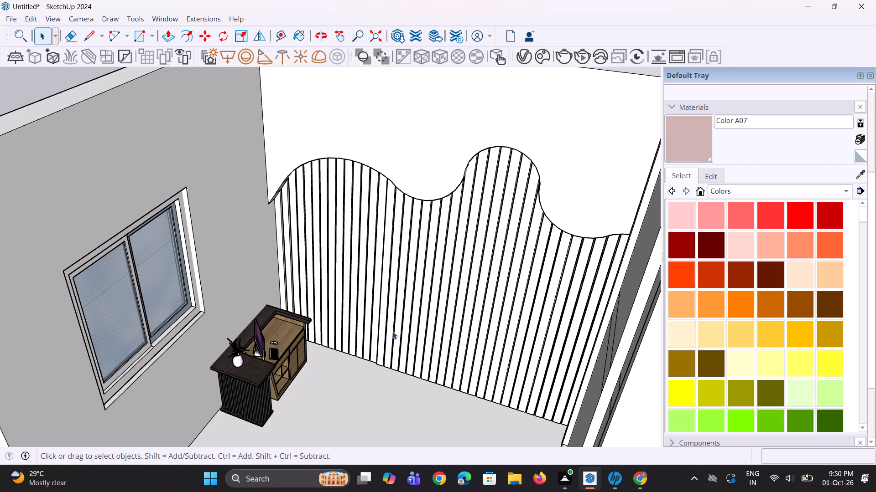
Move the curtain from beside the standing figure into the room, about 16' 10" away.
scroll(280, 309, "down", 3)
middle_click_drag(245, 333, 120, 313)
scroll(111, 250, "up", 1)
scroll(134, 252, "down", 12)
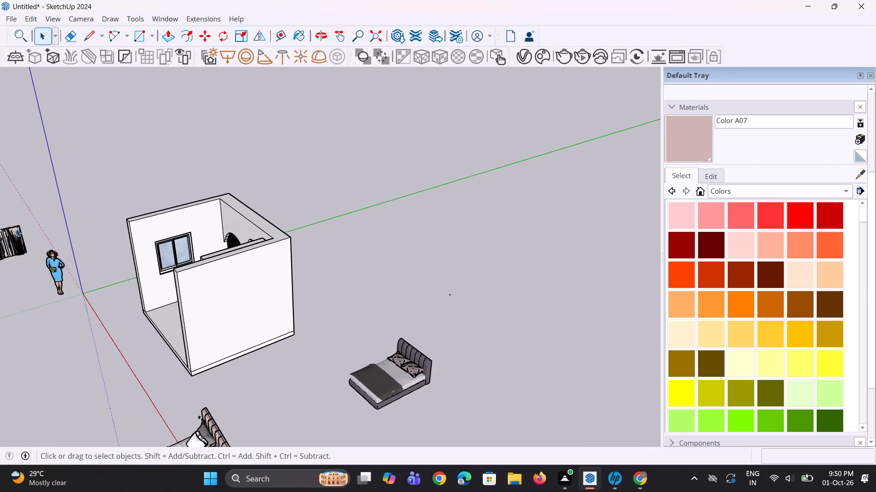
left_click(16, 229)
key("m")
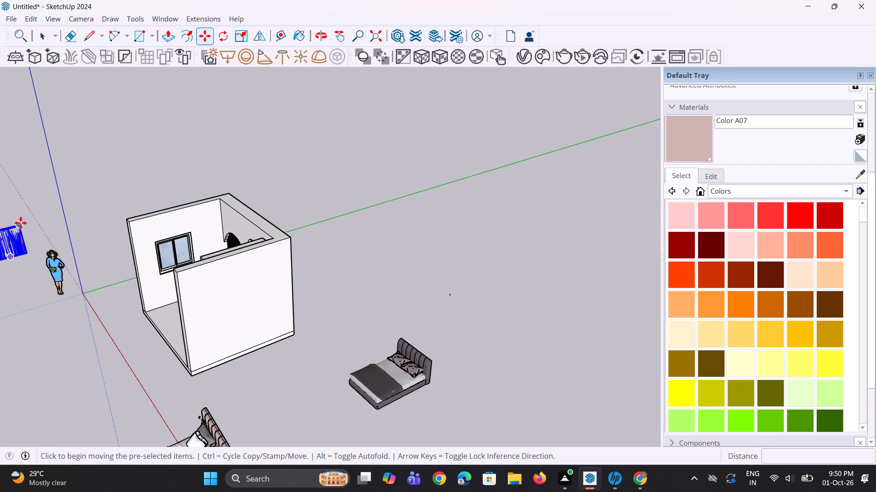
left_click(21, 223)
scroll(177, 237, "up", 11)
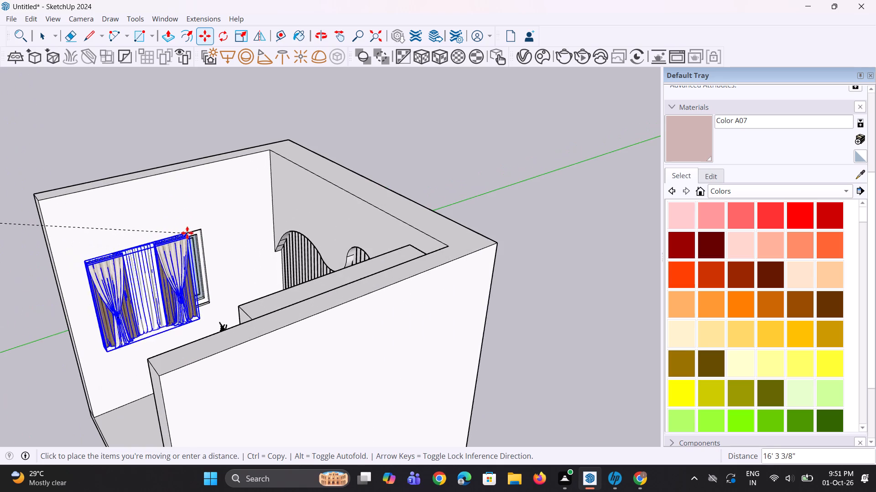
left_click(209, 226)
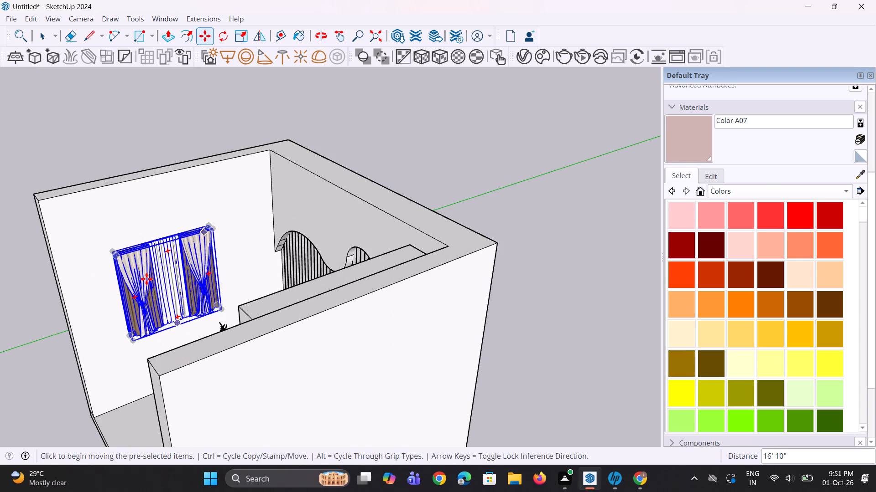
Move the curtain about 8' 10" across the room to the window wall, in front of the window.
middle_click_drag(105, 287, 216, 292)
scroll(203, 276, "down", 11)
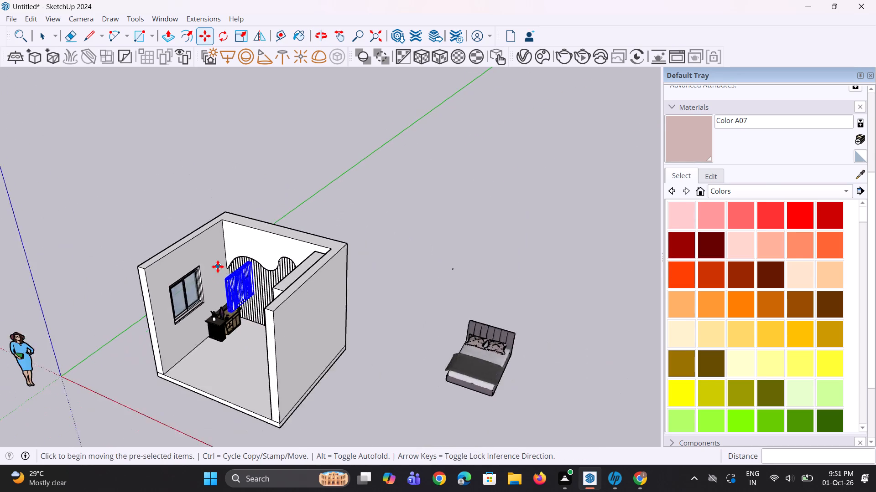
middle_click_drag(117, 332, 229, 319)
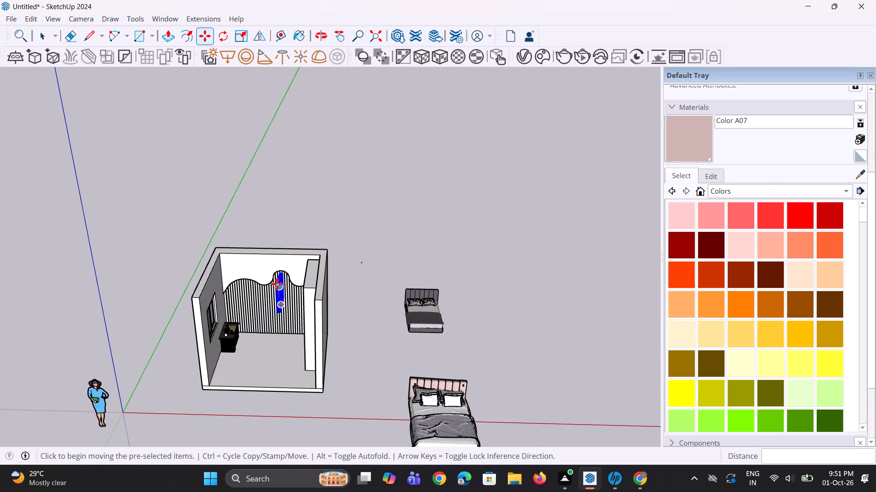
scroll(276, 291, "up", 6)
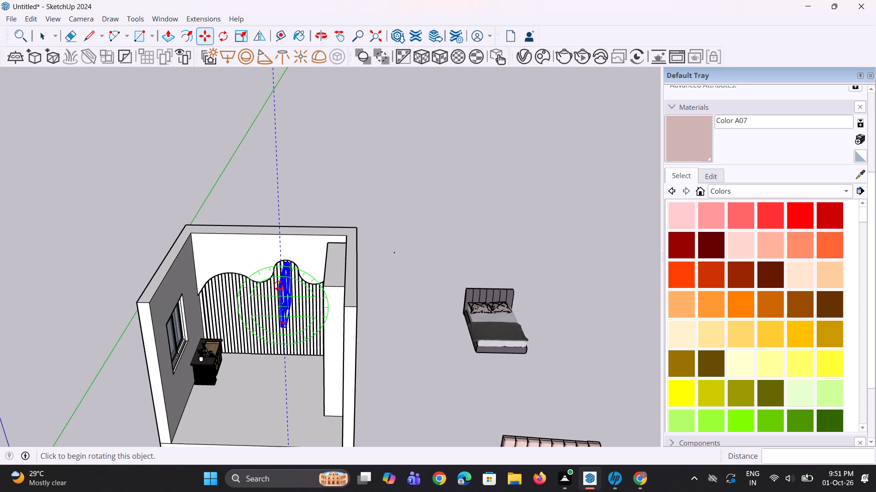
left_click(274, 287)
scroll(159, 328, "up", 2)
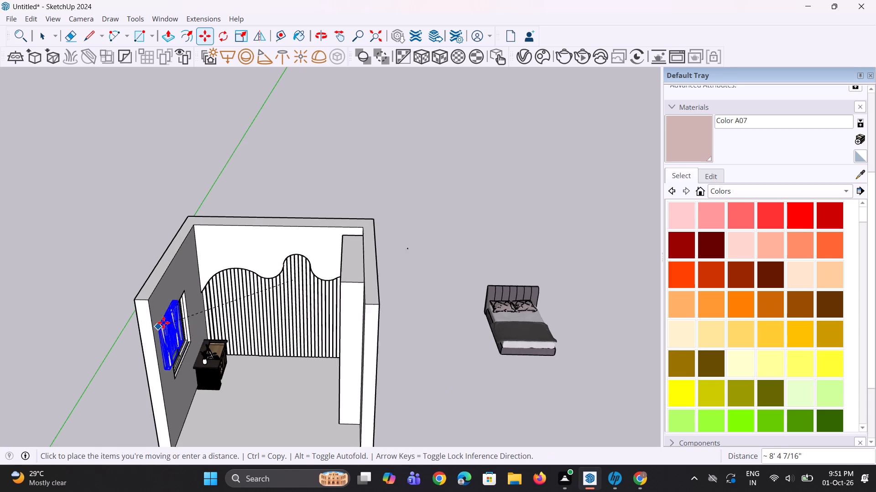
scroll(163, 323, "up", 8)
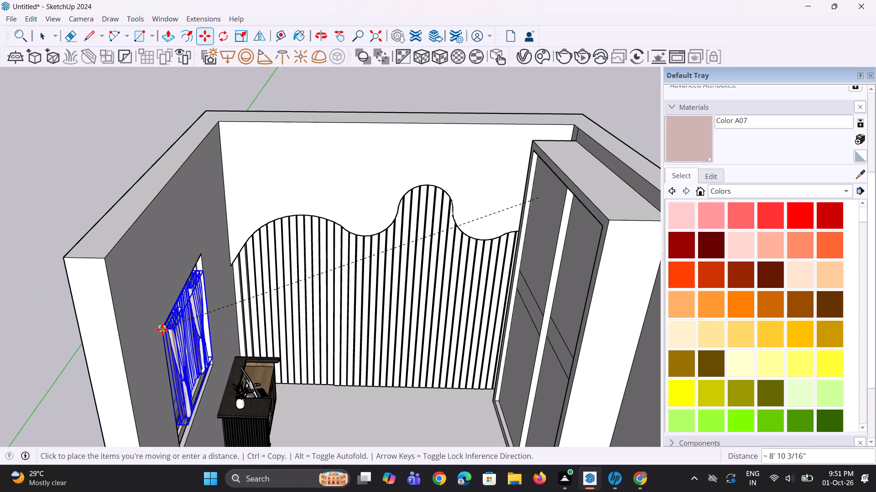
left_click(166, 332)
Scale the curtain to about 1.34 in width and 1.03 in height so its top spans the window.
middle_click_drag(139, 349, 164, 314)
scroll(202, 318, "up", 15)
middle_click_drag(182, 291, 53, 321)
scroll(253, 264, "down", 5)
middle_click_drag(267, 268, 181, 298)
scroll(198, 272, "down", 4)
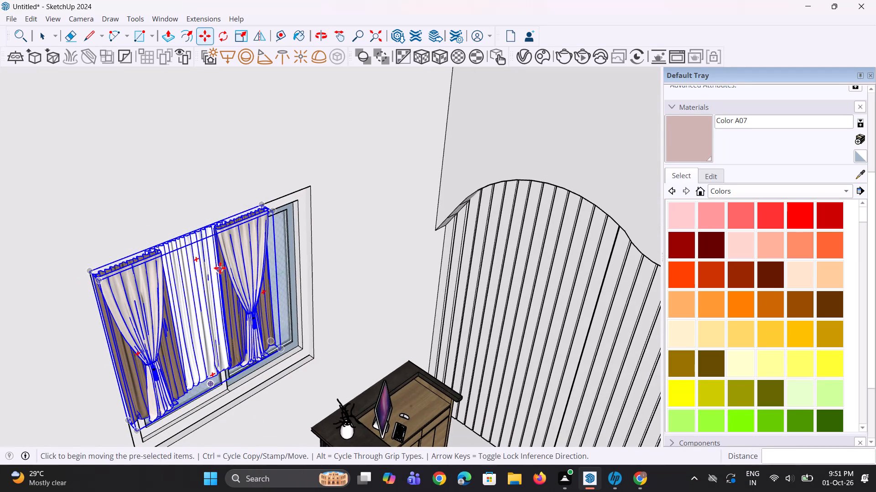
key("s")
middle_click_drag(242, 269, 197, 295)
left_click(255, 224)
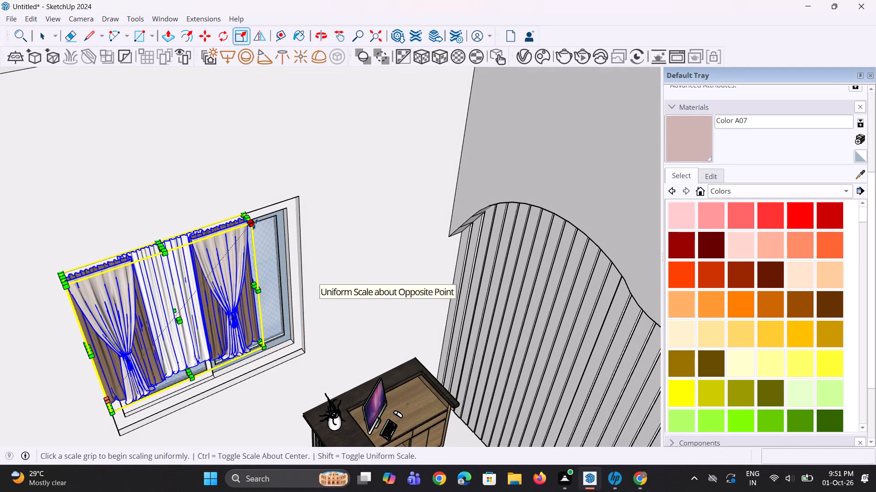
left_click(286, 231)
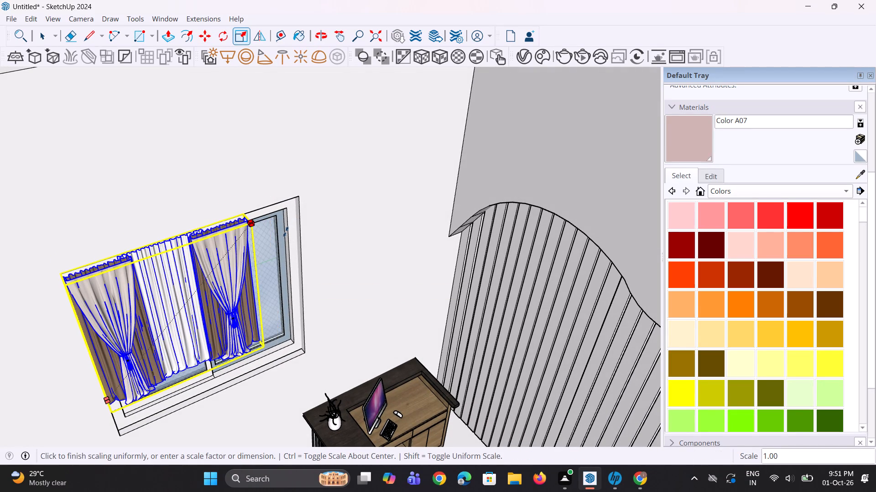
middle_click_drag(243, 257, 214, 299)
left_click(240, 233)
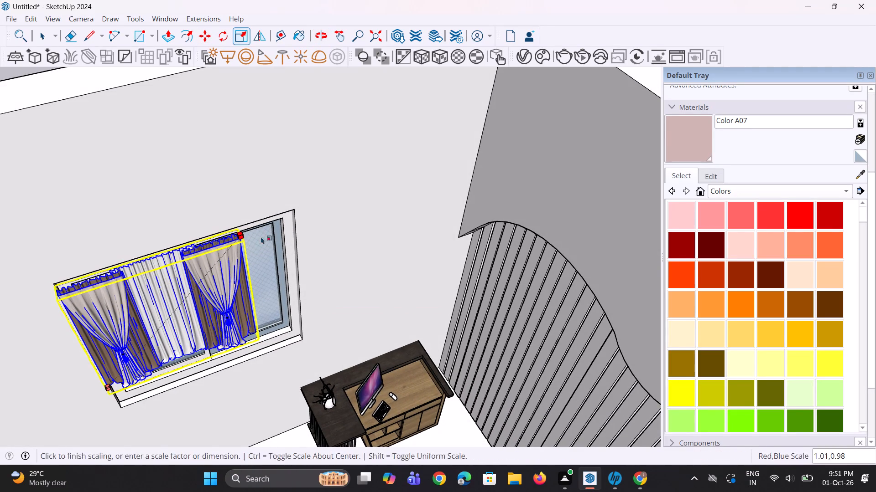
left_click(244, 236)
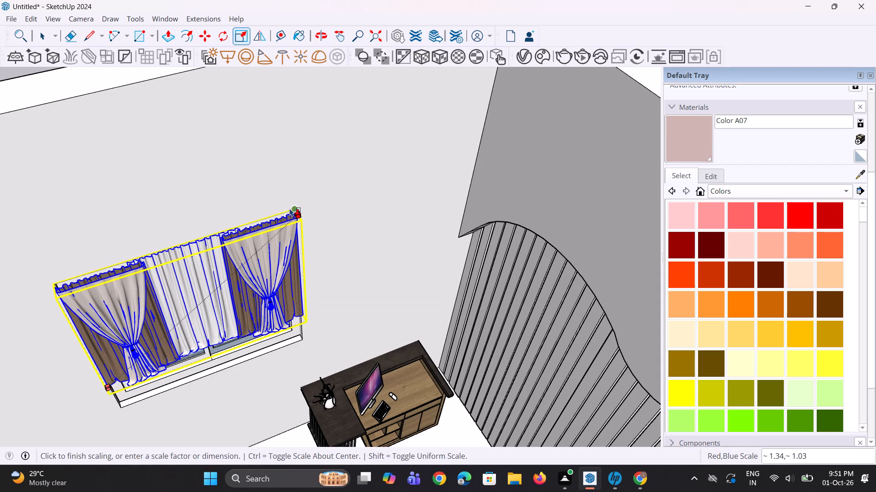
left_click(292, 207)
Stretch the curtain downward by a factor of about 1.44 so it covers the window's full height.
middle_click_drag(102, 328, 212, 224)
scroll(206, 234, "down", 3)
middle_click_drag(110, 300, 191, 286)
scroll(204, 274, "up", 3)
middle_click_drag(209, 275, 206, 265)
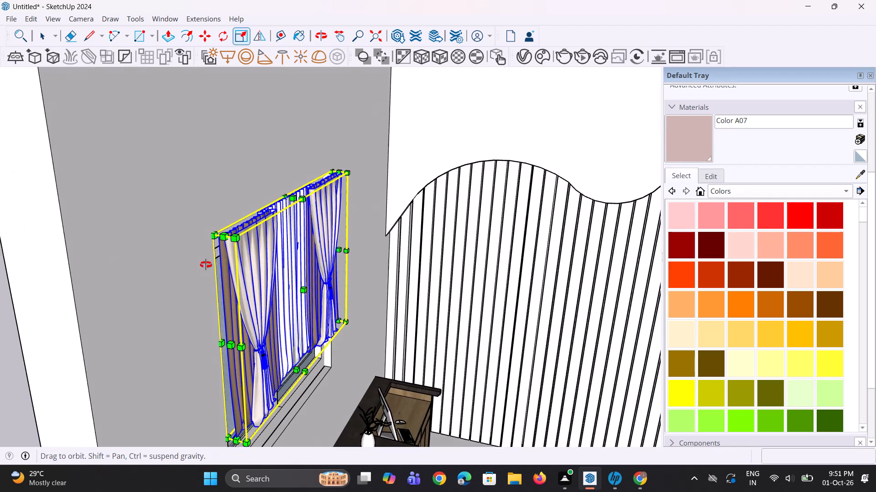
middle_click_drag(206, 265, 188, 261)
scroll(195, 282, "down", 3)
middle_click_drag(199, 368, 100, 249)
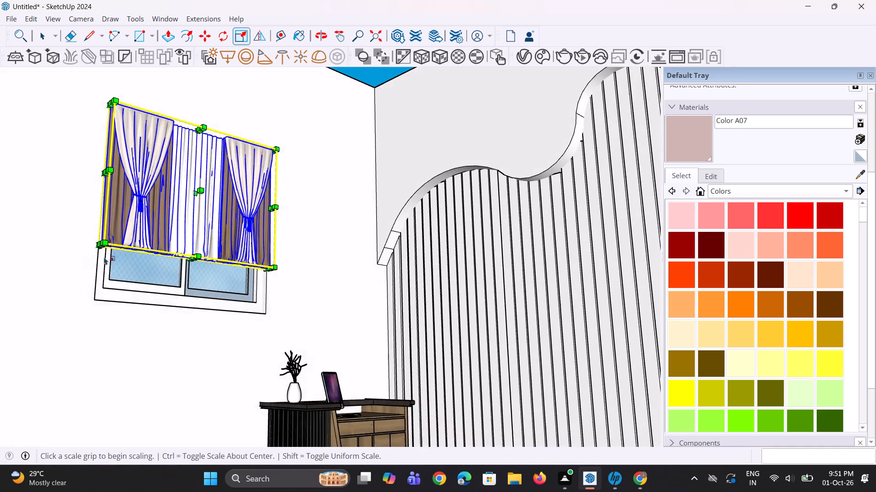
scroll(264, 282, "up", 2)
scroll(202, 269, "up", 1)
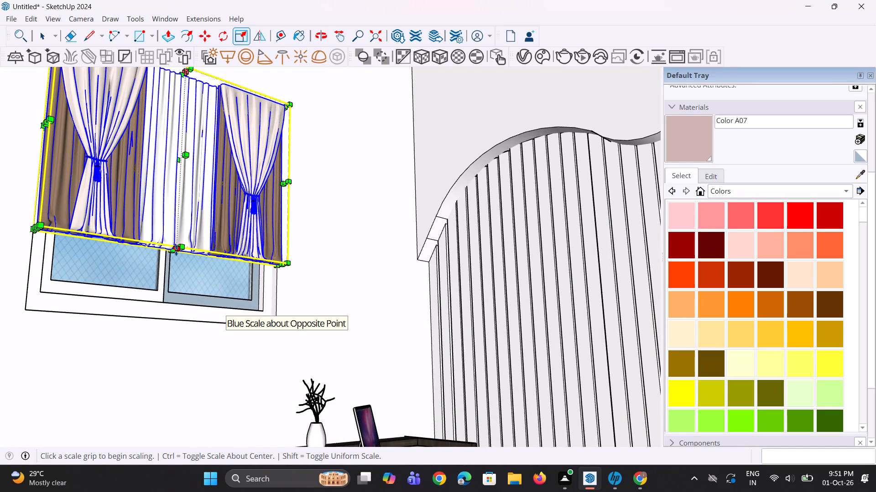
left_click(176, 250)
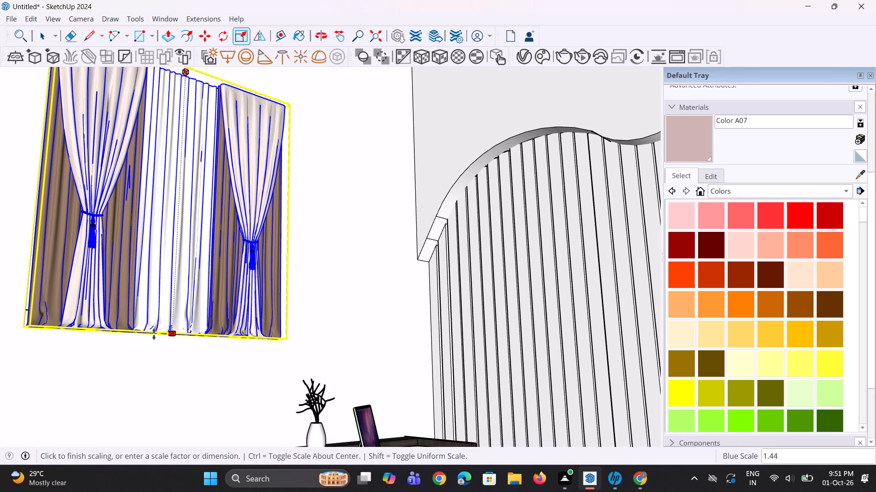
left_click(151, 336)
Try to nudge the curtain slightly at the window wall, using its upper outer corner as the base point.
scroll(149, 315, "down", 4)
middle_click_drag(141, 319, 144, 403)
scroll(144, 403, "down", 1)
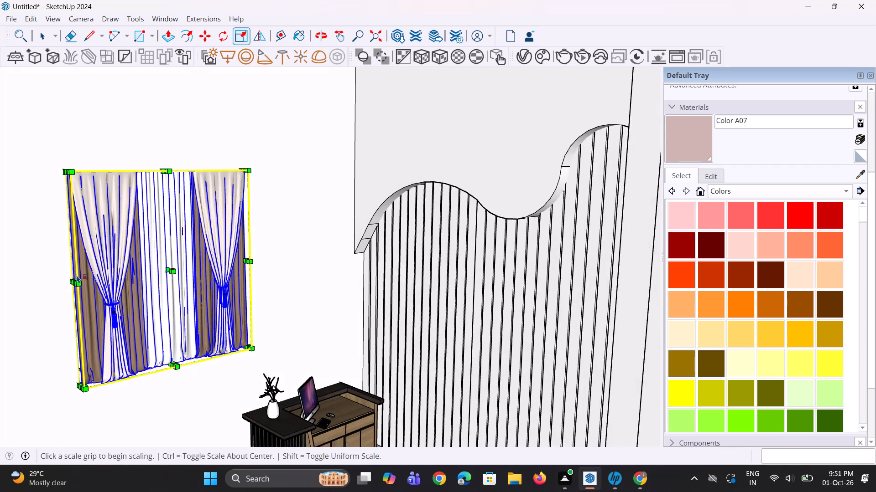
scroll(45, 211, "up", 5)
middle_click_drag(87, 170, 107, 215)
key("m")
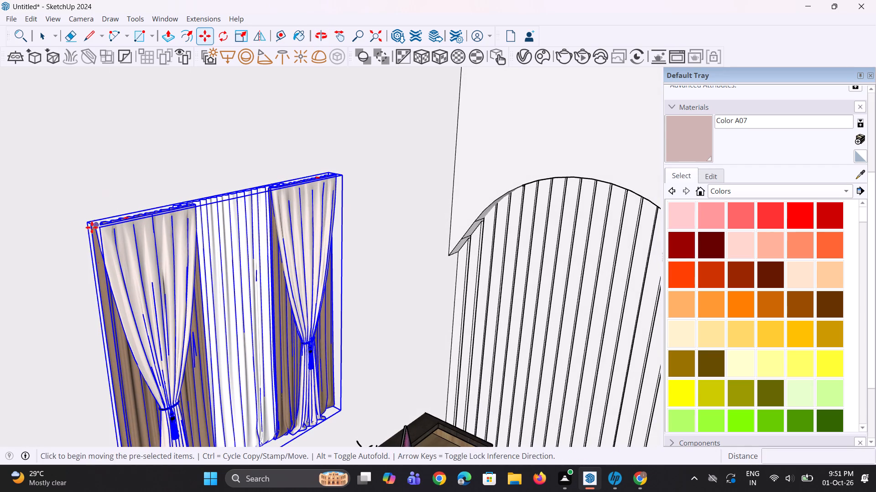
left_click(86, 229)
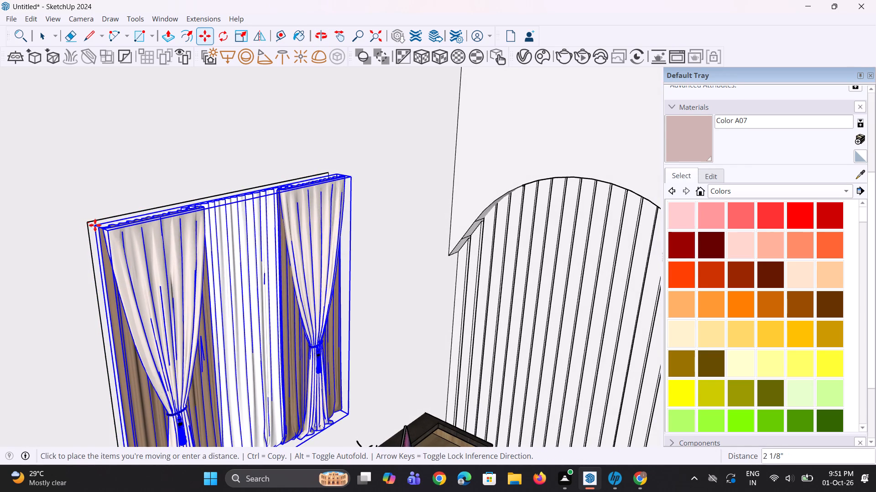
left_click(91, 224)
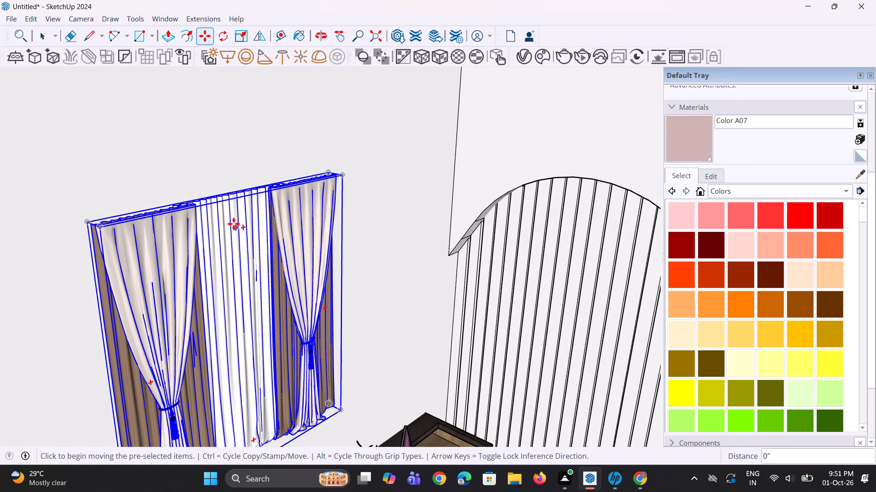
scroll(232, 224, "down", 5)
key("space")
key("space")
Scale the curtain from its top corner farther from the desk to about 1.07 in width and 1.01 in height.
middle_click_drag(169, 242, 133, 285)
scroll(166, 252, "down", 10)
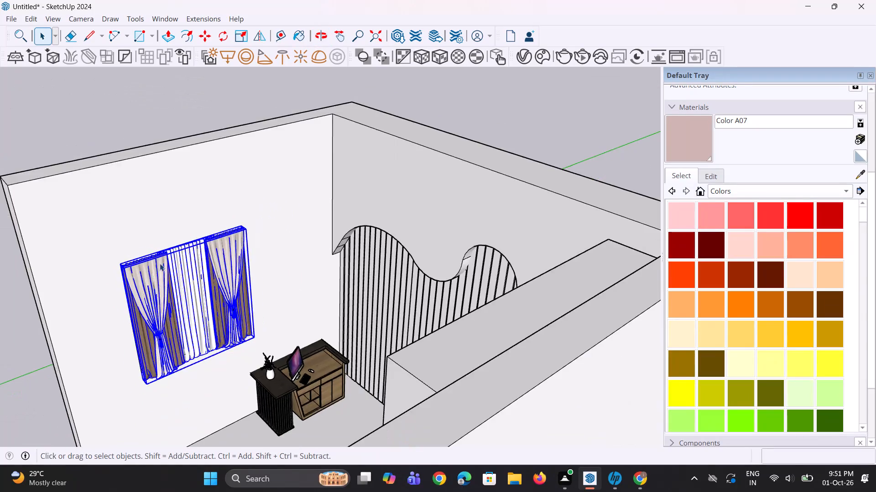
scroll(160, 263, "down", 2)
left_click(165, 131)
middle_click_drag(168, 271, 62, 254)
middle_click_drag(150, 261, 308, 258)
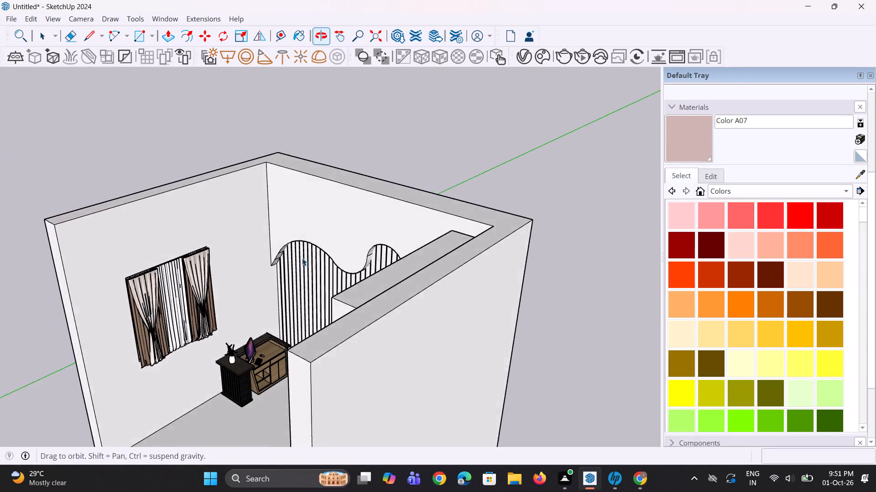
scroll(201, 305, "up", 8)
middle_click_drag(189, 296, 218, 284)
left_click(109, 288)
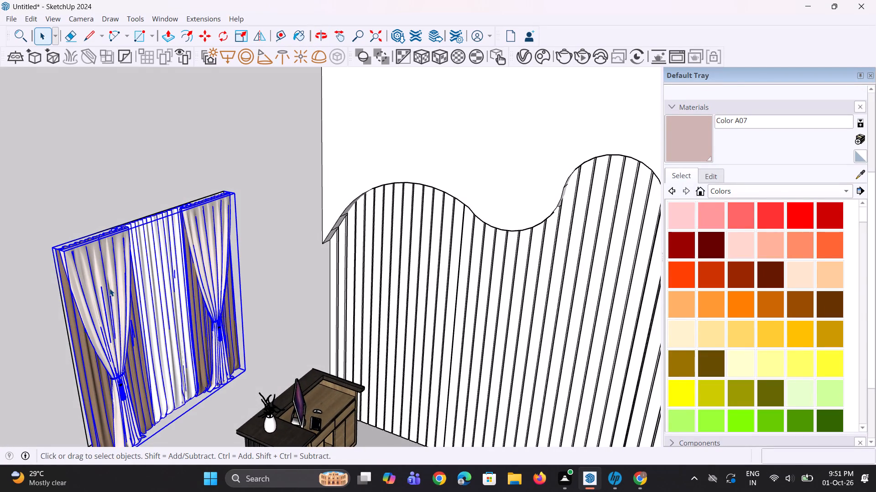
key("s")
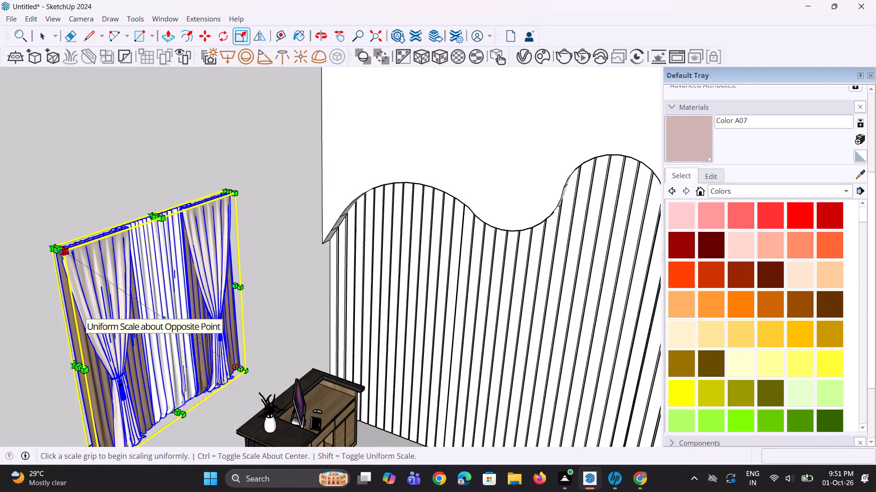
left_click(55, 252)
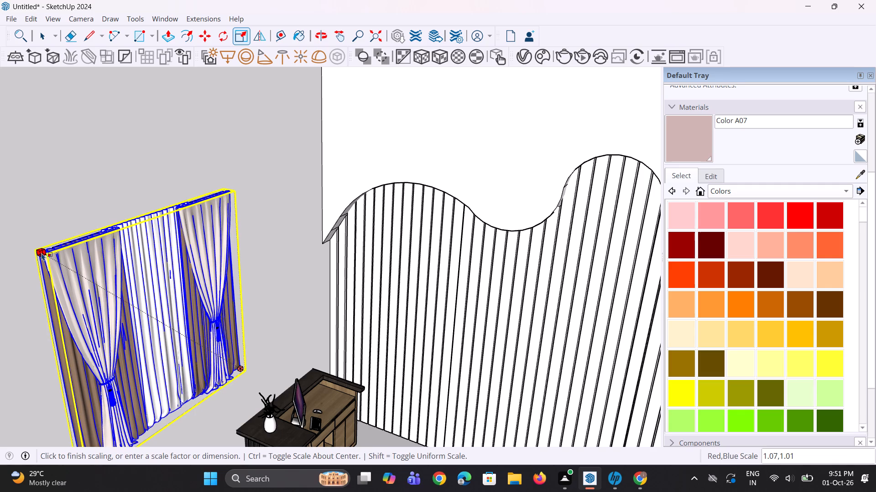
left_click(38, 254)
Widen the curtain from its top corner on the desk side by about 1.11, keeping the height factor at 1.00.
scroll(231, 265, "down", 4)
middle_click_drag(230, 265, 40, 355)
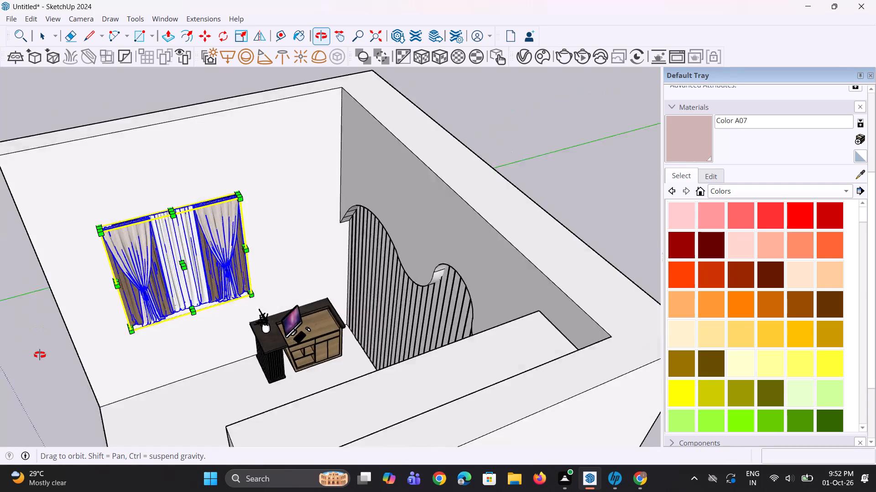
middle_click_drag(40, 355, 40, 350)
scroll(333, 183, "up", 10)
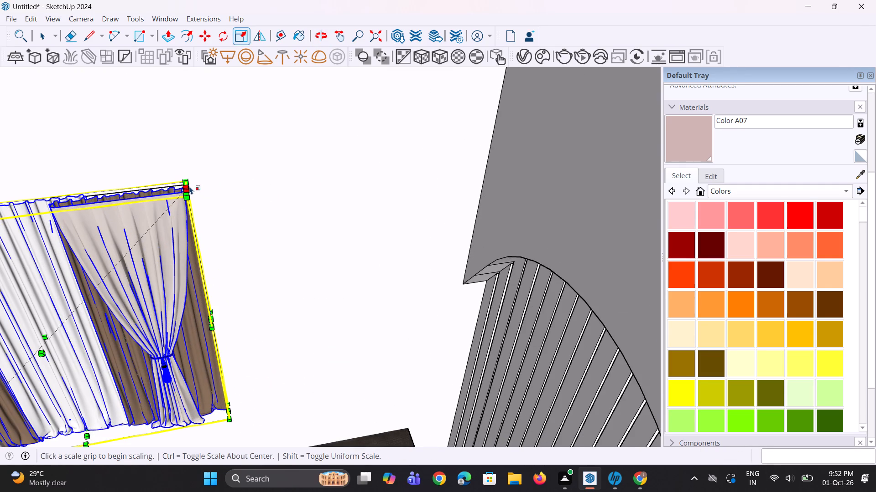
left_click(188, 187)
left_click(226, 184)
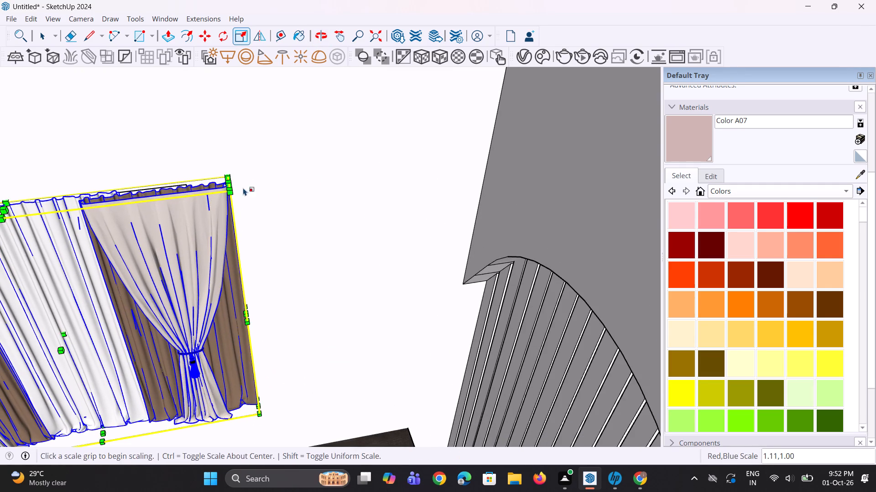
key("space")
key("space")
Examine how the curtain covers the window from inside the room and from outside the wall.
scroll(280, 198, "down", 14)
left_click(481, 145)
middle_click_drag(219, 267, 309, 210)
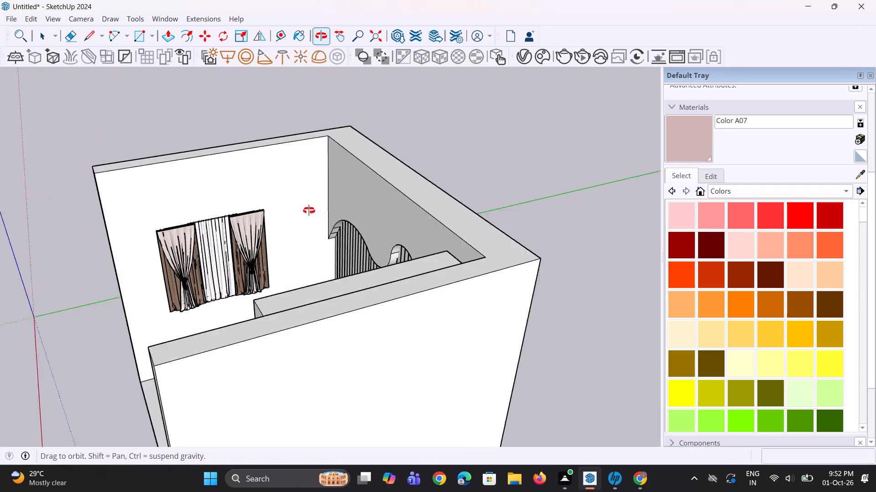
middle_click_drag(309, 210, 411, 177)
scroll(187, 313, "up", 8)
middle_click_drag(198, 287, 273, 224)
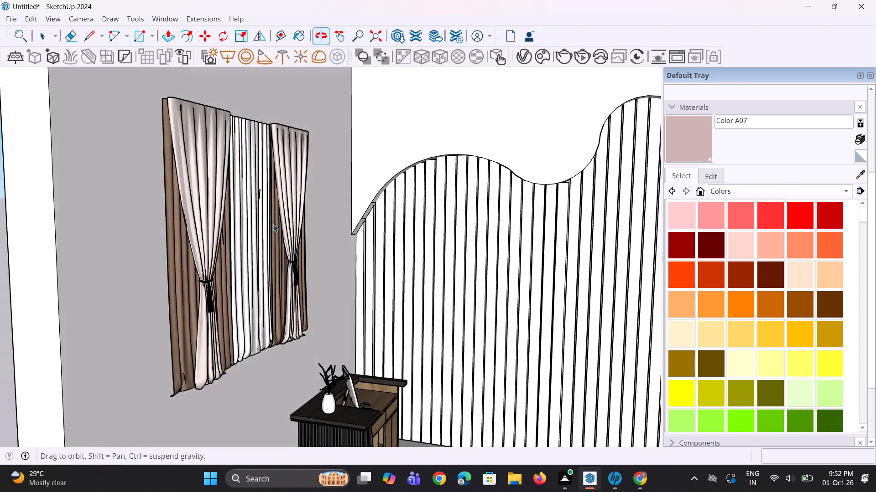
middle_click_drag(273, 224, 267, 224)
middle_click_drag(301, 232, 435, 282)
scroll(311, 252, "down", 1)
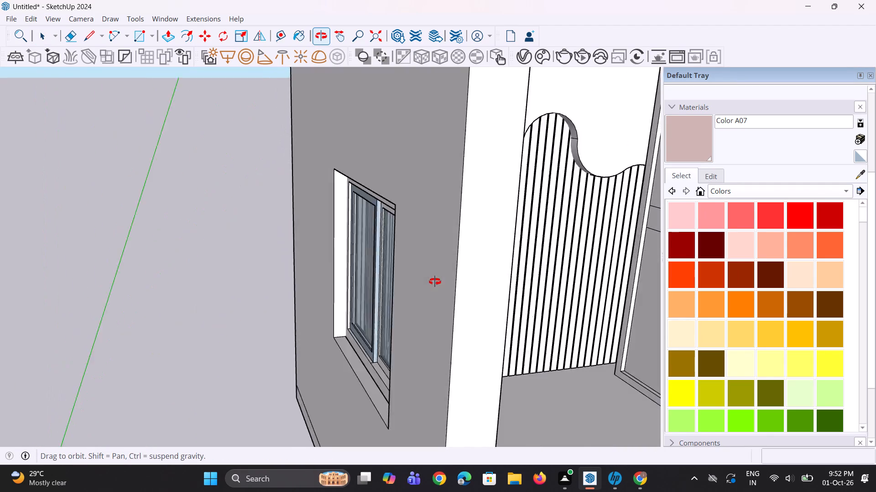
middle_click_drag(435, 282, 215, 294)
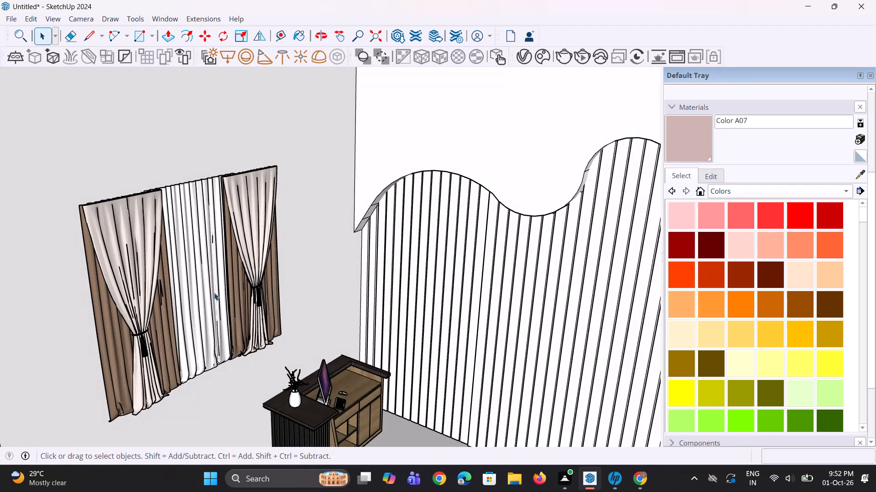
scroll(212, 282, "down", 3)
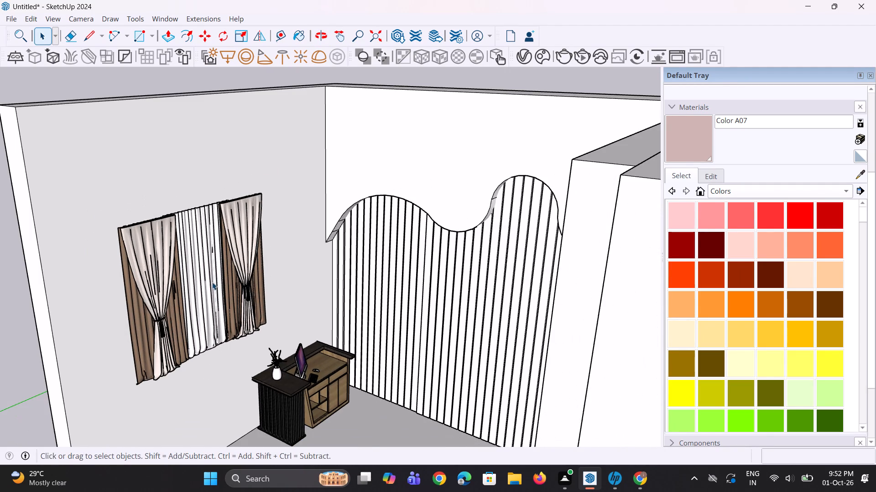
scroll(211, 272, "down", 8)
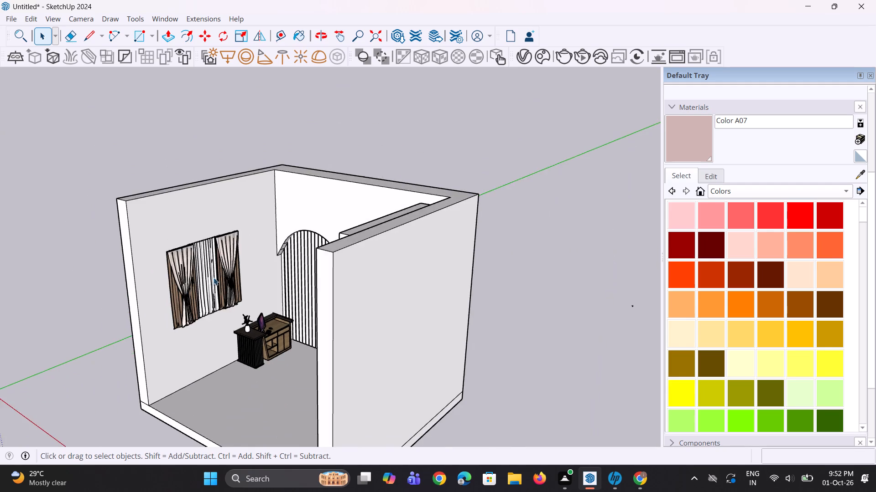
Place a floor guide parallel to the window wall, about 2' 5 1/2" into the room from its base.
middle_click_drag(217, 290, 370, 314)
scroll(359, 320, "up", 3)
scroll(357, 320, "down", 9)
middle_click_drag(351, 318, 352, 339)
left_click(284, 40)
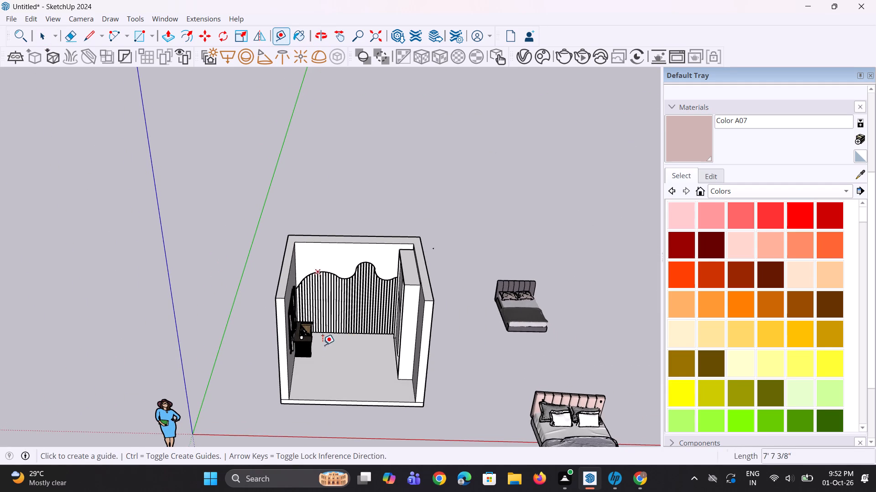
scroll(320, 365, "up", 3)
left_click(284, 365)
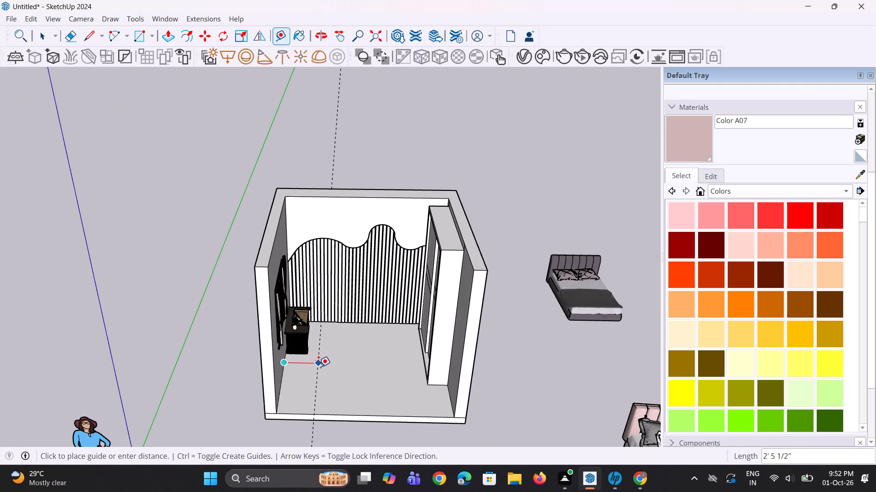
left_click(320, 367)
Add a second parallel floor guide 6'6" from the first one, toward the wardrobe.
middle_click_drag(331, 369, 344, 383)
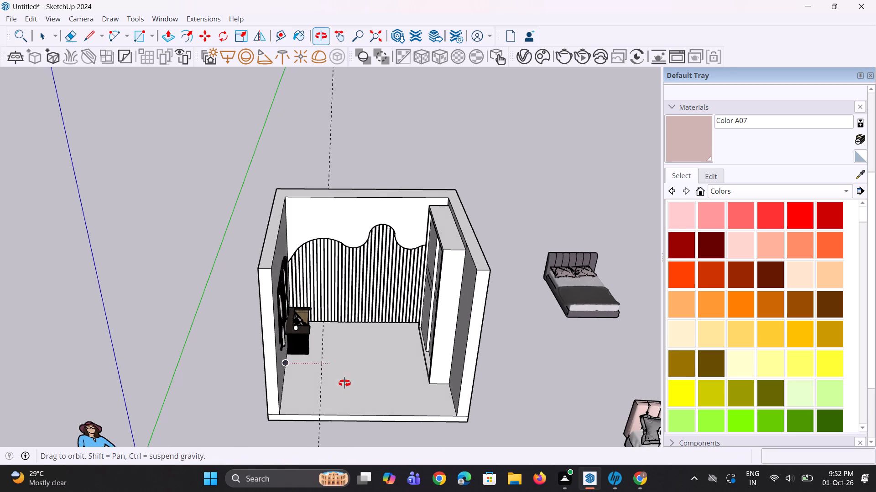
middle_click_drag(344, 383, 344, 389)
scroll(320, 373, "up", 8)
left_click(328, 342)
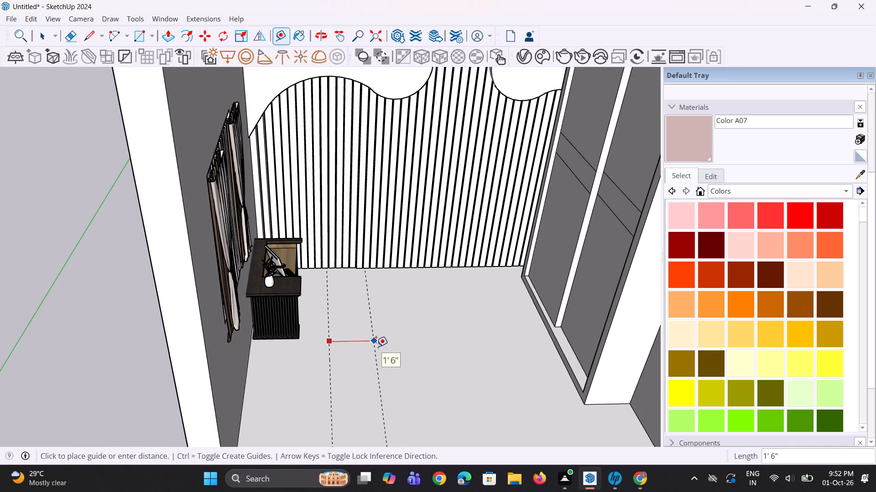
type("6'6\"")
key("Return")
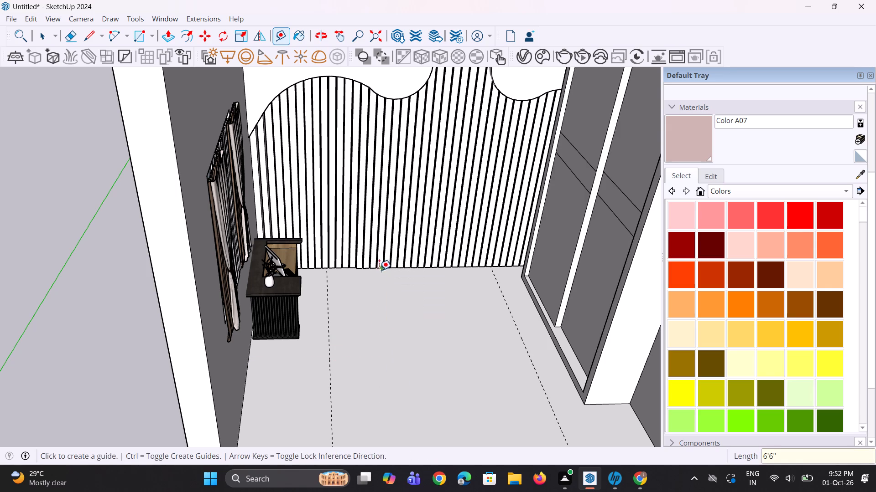
Place a floor guide parallel to the fluted wall panel, a short distance in front of its base.
left_click(344, 271)
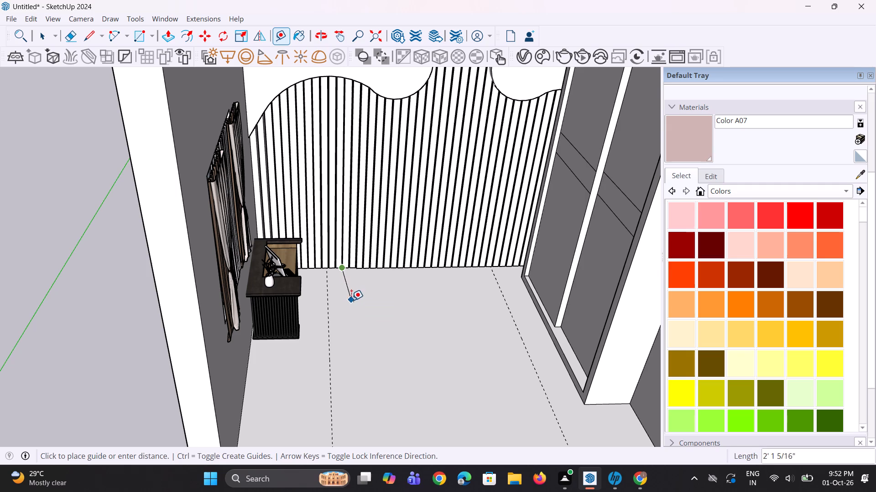
key("space")
left_click(283, 37)
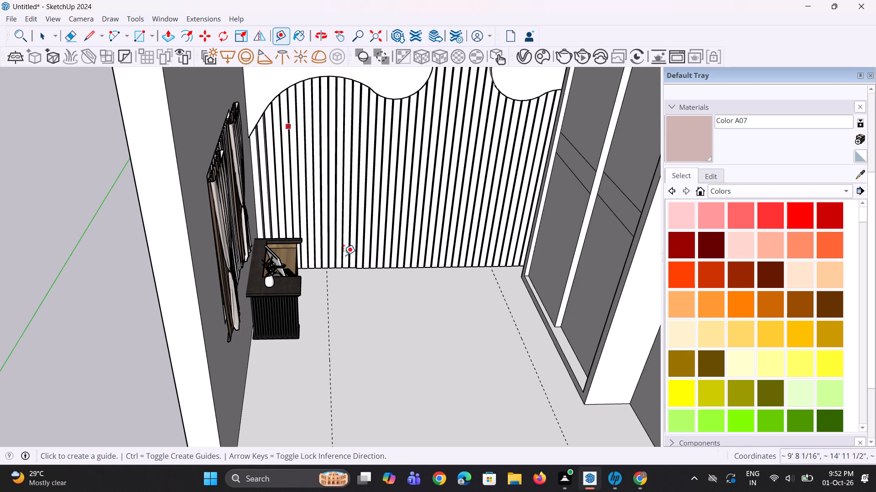
scroll(352, 299, "up", 7)
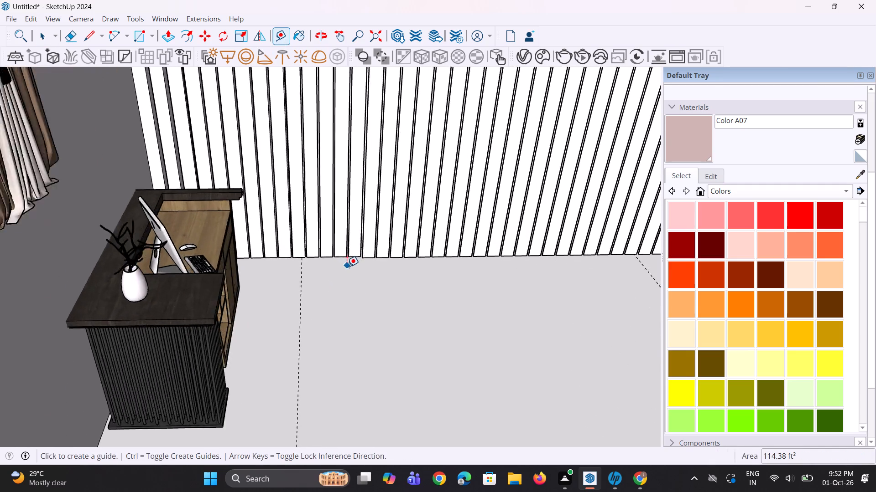
scroll(347, 266, "up", 3)
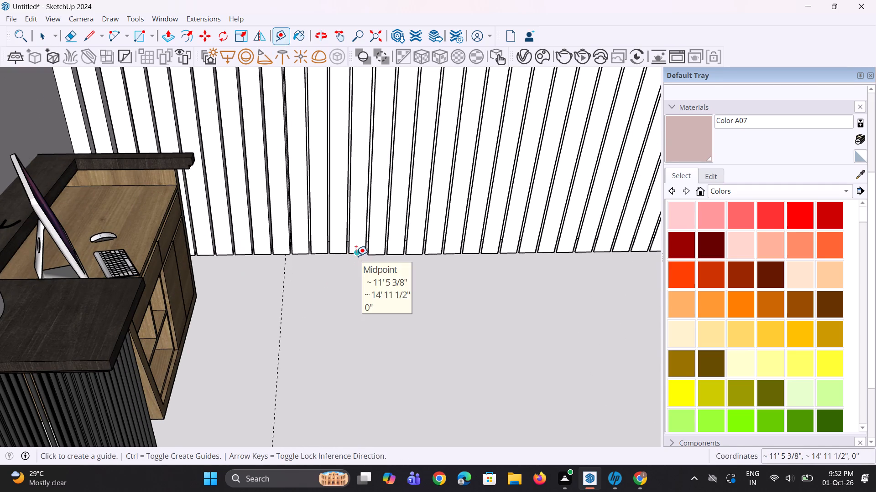
left_click(356, 256)
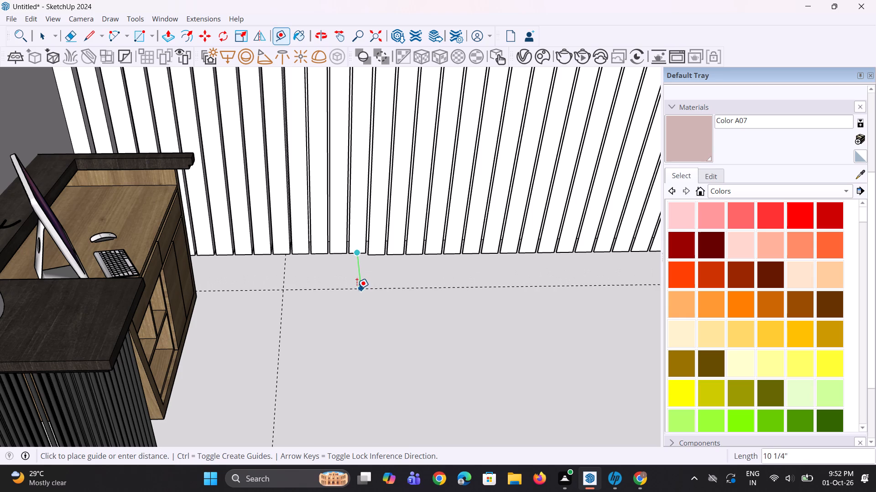
left_click(356, 278)
Add another parallel floor guide 5' into the room from the guide in front of the fluted panel.
scroll(345, 280, "down", 5)
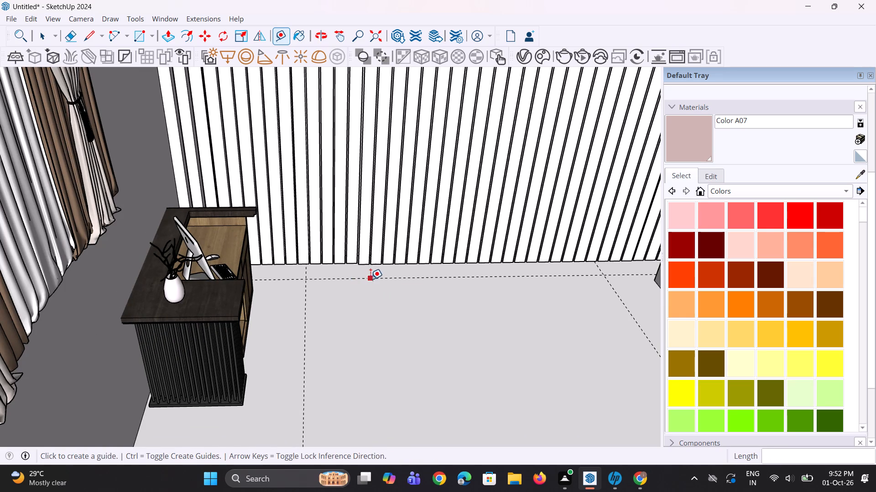
left_click(370, 279)
scroll(380, 322, "down", 8)
key("5")
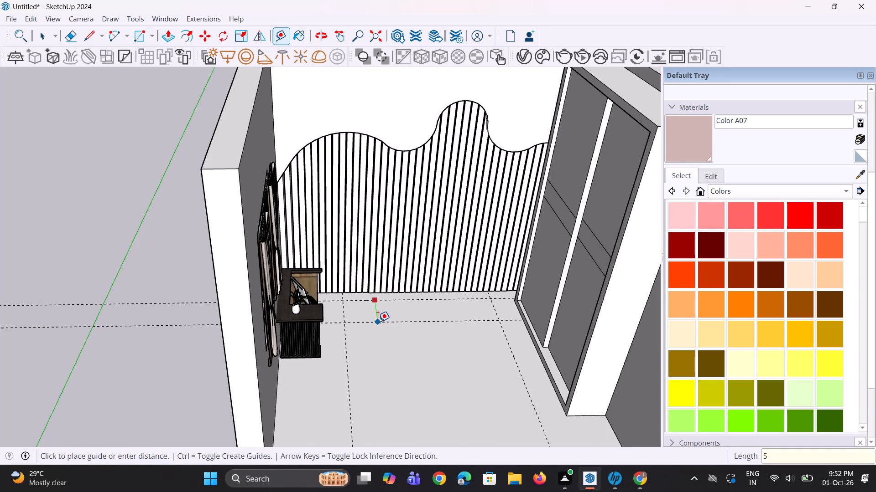
key("apostrophe")
key("Return")
scroll(379, 322, "down", 4)
middle_click_drag(396, 356, 403, 396)
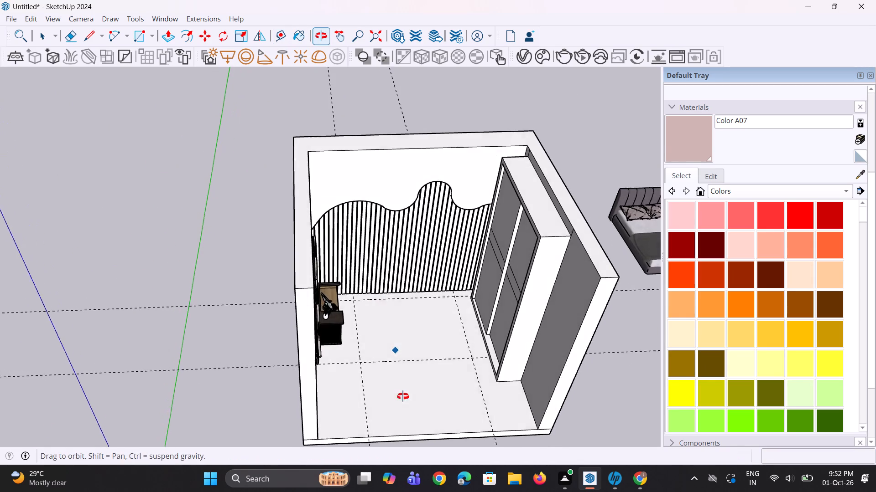
Add a floor guide 5' from the guide nearest the window wall, toward the wardrobe.
middle_click_drag(403, 396, 376, 420)
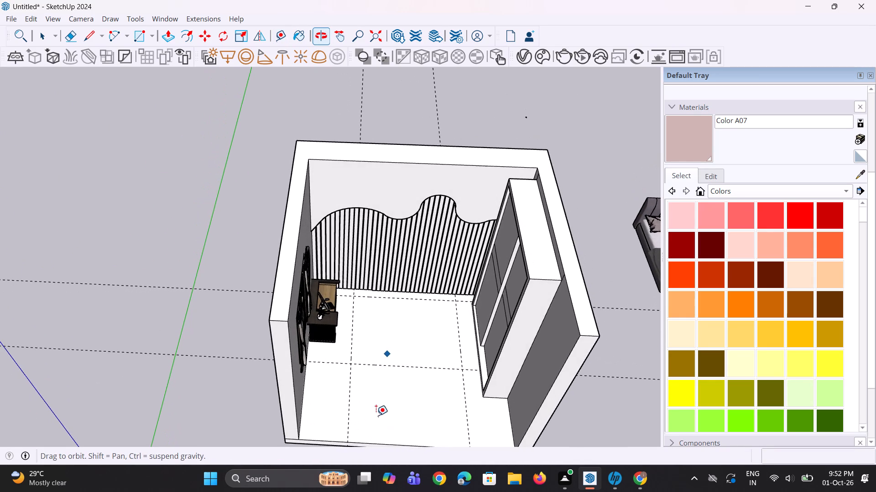
scroll(355, 366, "up", 2)
left_click(349, 344)
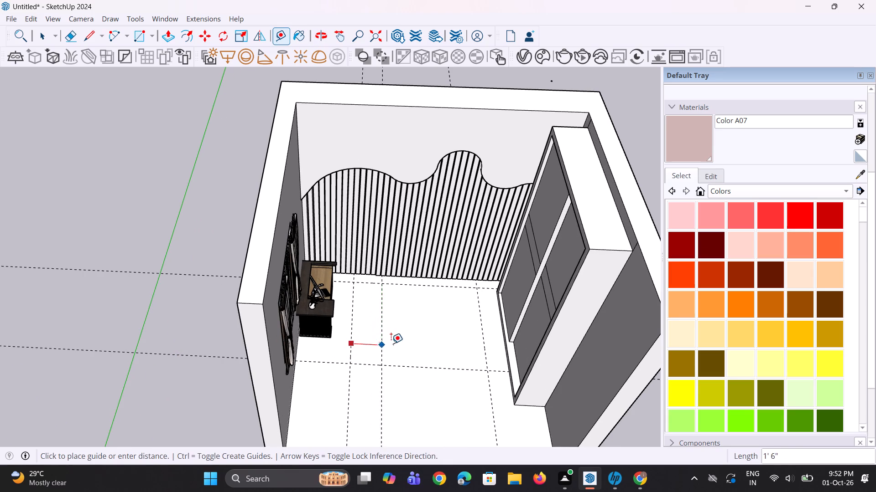
key("5")
key("apostrophe")
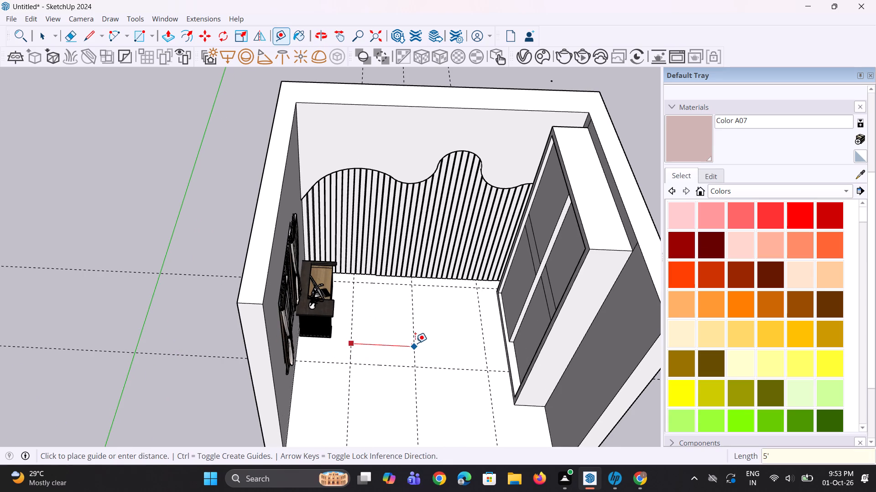
key("Return")
Add a floor guide 6'6" into the room from the guide in front of the fluted wall panel.
left_click(417, 288)
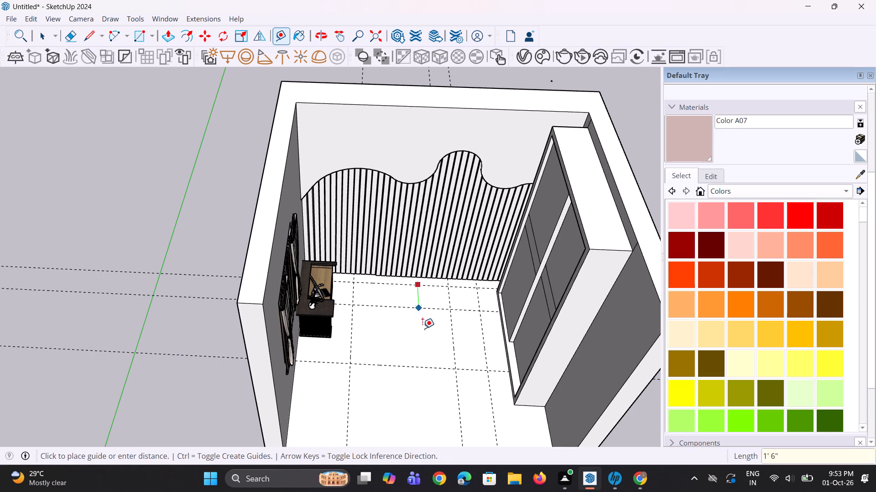
type("6'6")
key("shift+quotedbl")
key("Return")
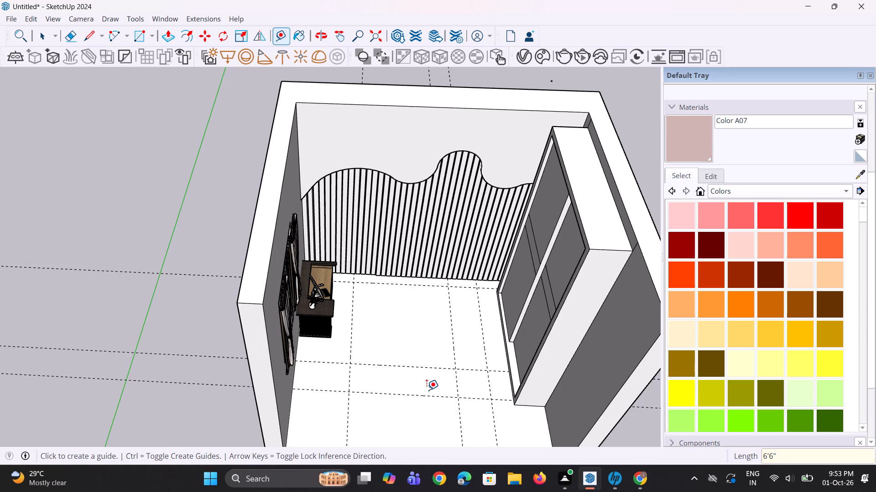
Delete the earlier guide 5' from the fluted-panel guide and the earlier 6'6" guide nearest the wardrobe.
key("space")
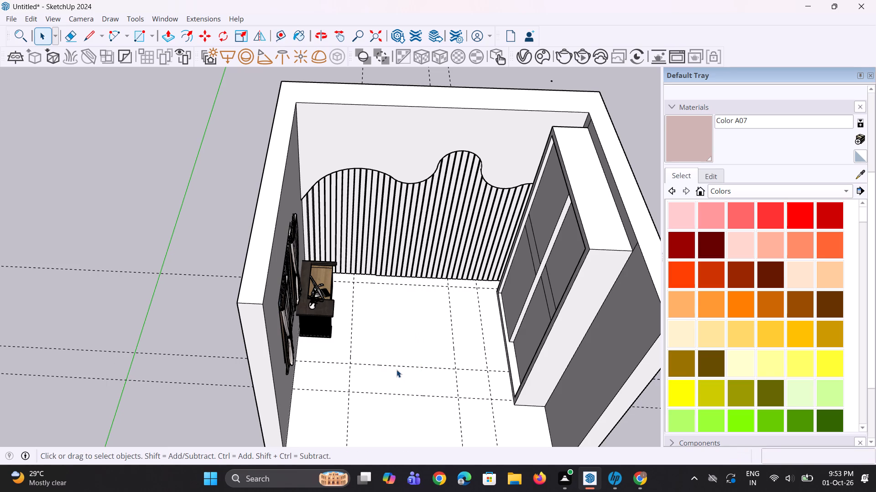
left_click(401, 366)
key("Delete")
left_click(485, 356)
key("Delete")
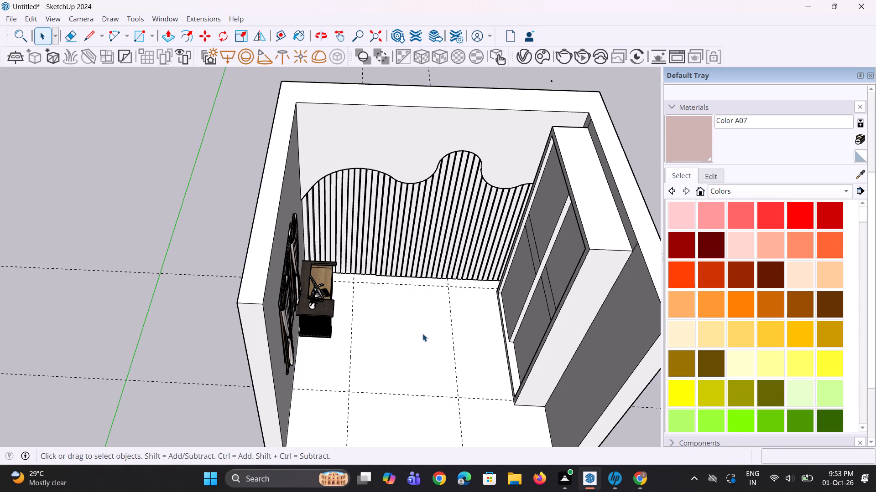
Move the four remaining floor guides together about 8" toward the wardrobe.
scroll(422, 333, "down", 3)
scroll(420, 342, "up", 2)
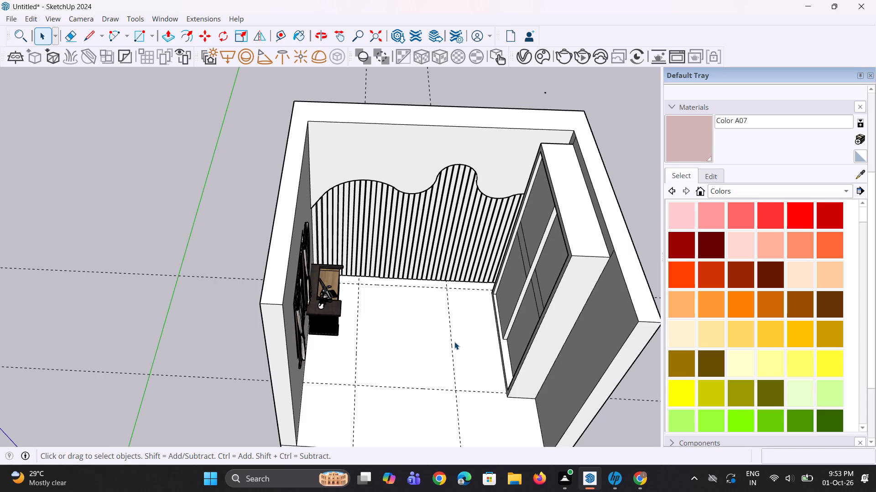
left_click(451, 342)
left_click(358, 354, "ctrl")
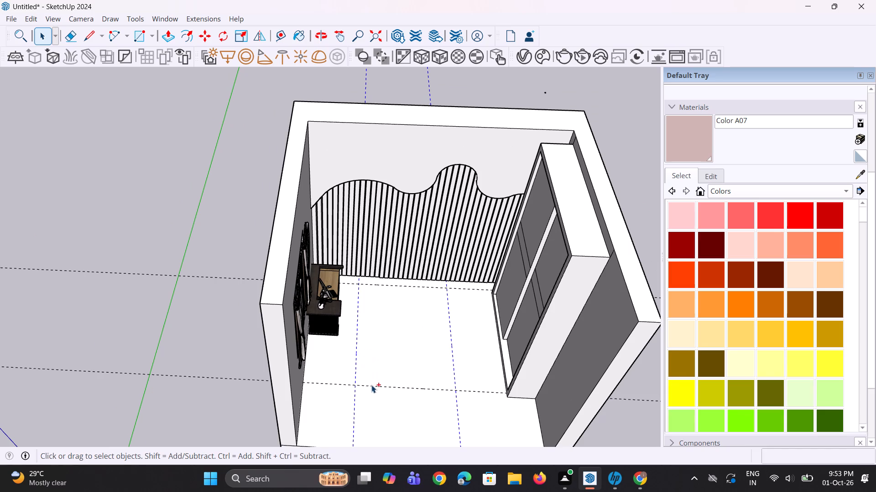
left_click(371, 385, "ctrl")
left_click(399, 286, "ctrl")
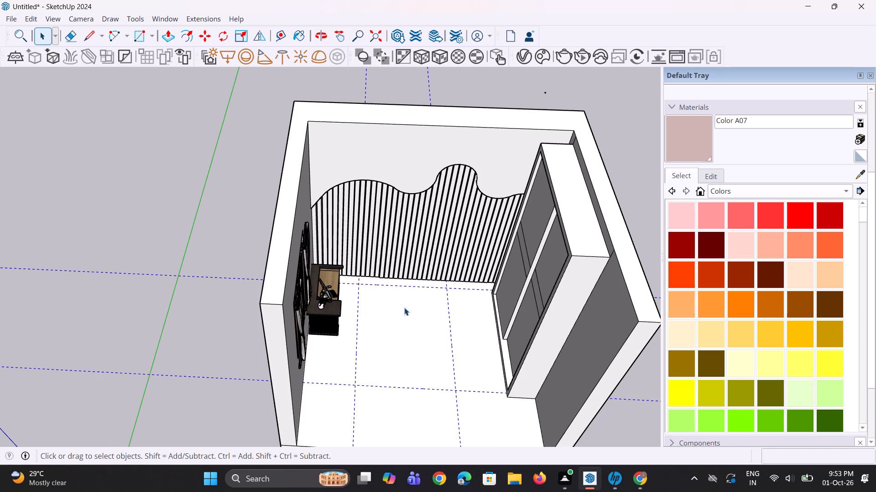
scroll(402, 309, "down", 3)
scroll(435, 361, "up", 1)
key("m")
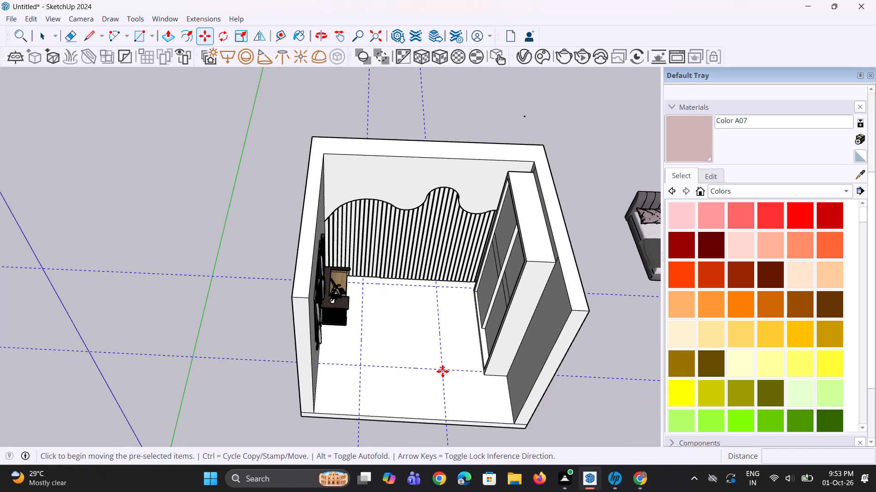
left_click(443, 371)
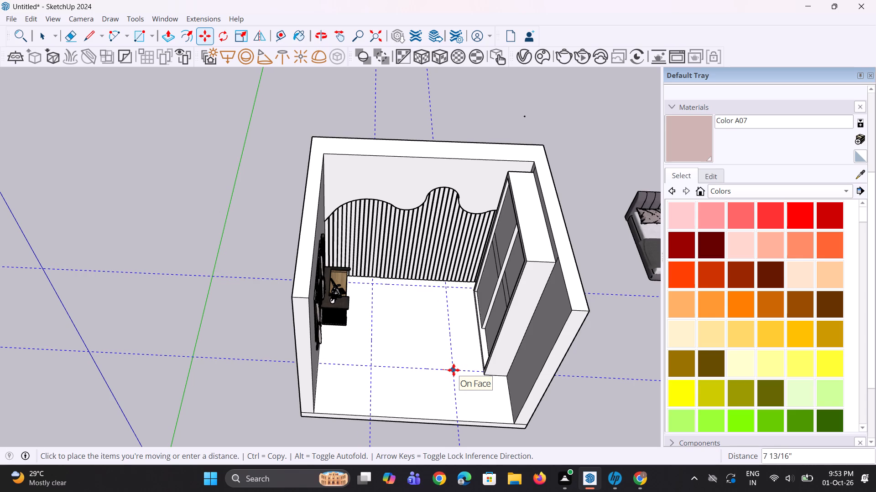
left_click(454, 370)
key("space")
key("space")
left_click(174, 415)
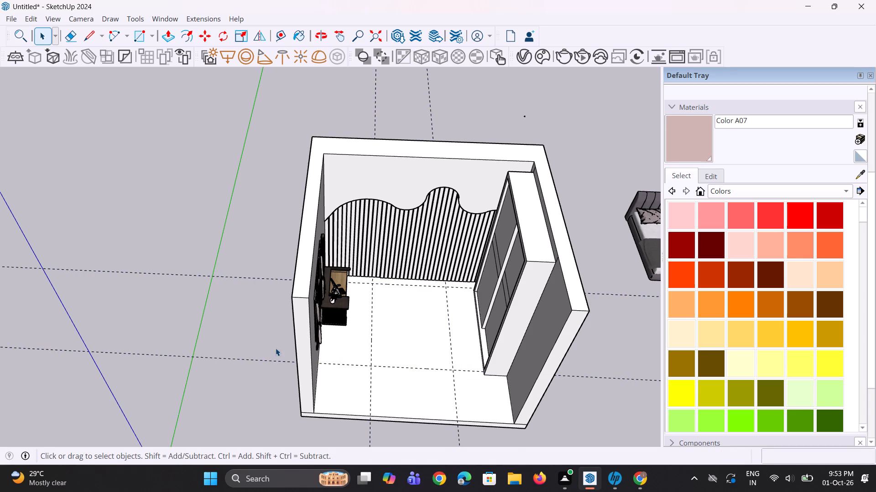
Move the bed with the pink headboard into the room, headboard against the fluted panel, at the guide crossing nearest the dresser.
scroll(269, 346, "down", 5)
middle_click_drag(349, 369, 360, 343)
scroll(361, 343, "up", 1)
scroll(361, 344, "down", 4)
scroll(436, 352, "down", 3)
left_click(494, 405)
scroll(492, 404, "up", 3)
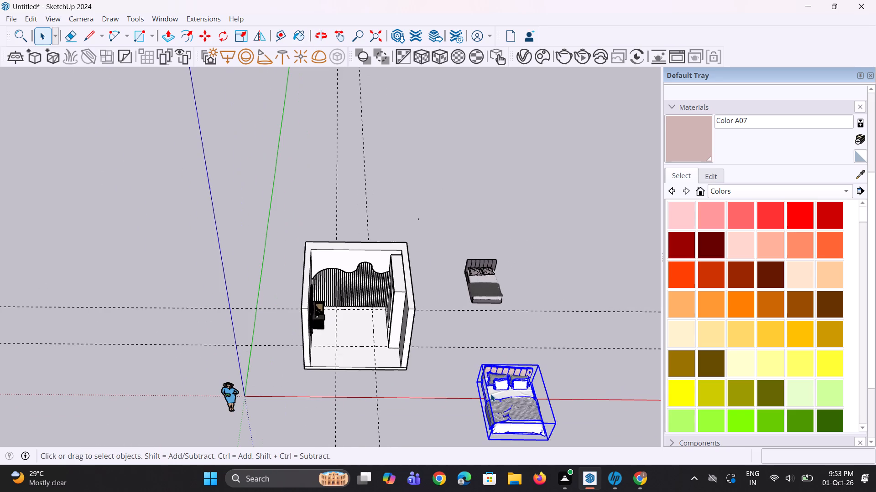
key("m")
left_click(472, 383)
scroll(297, 325, "up", 2)
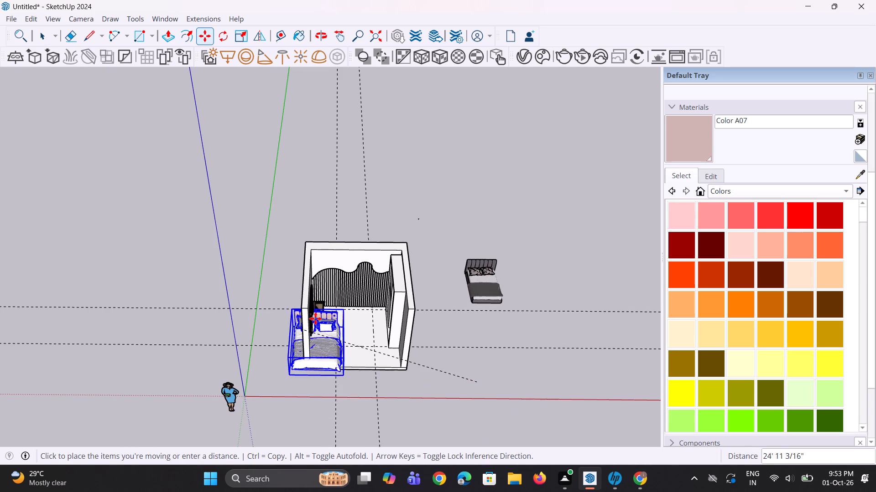
scroll(344, 327, "up", 2)
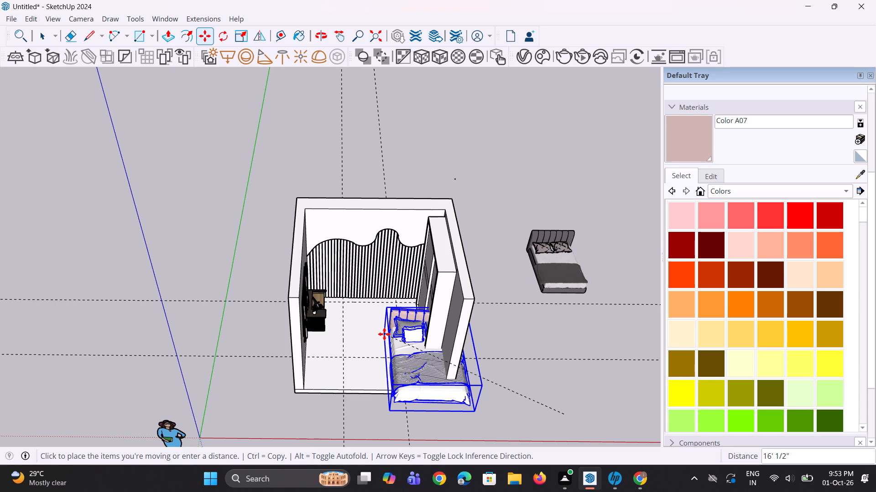
scroll(349, 343, "up", 6)
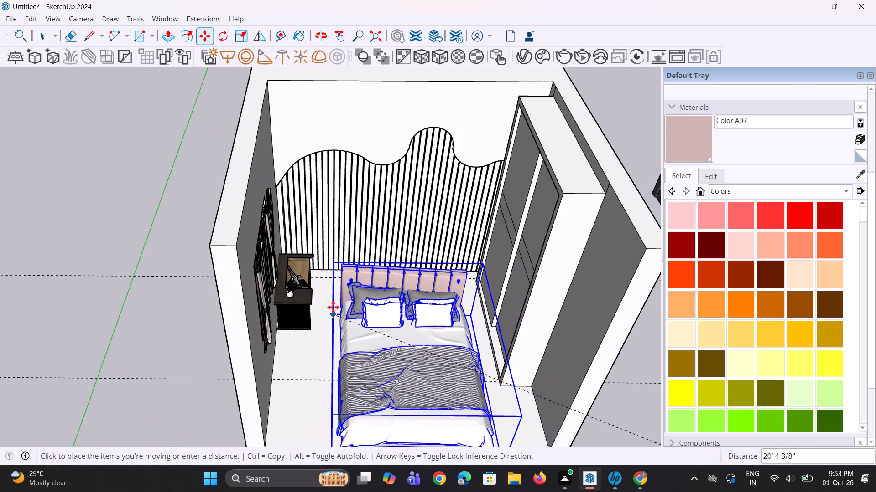
middle_click_drag(333, 305, 364, 269)
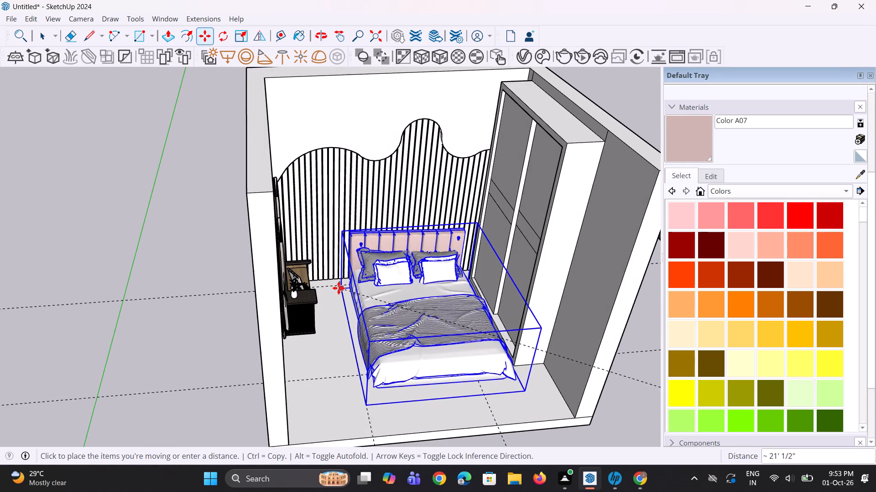
left_click(333, 288)
middle_click_drag(351, 339, 354, 344)
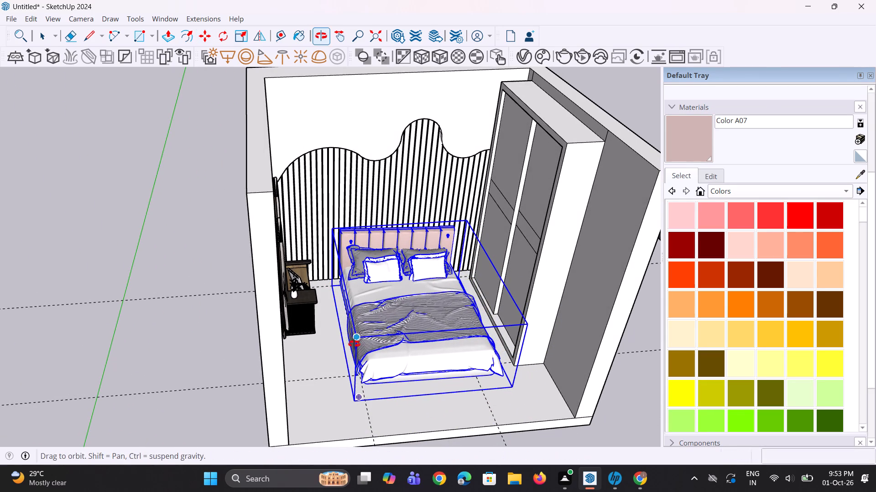
middle_click_drag(354, 344, 355, 344)
key("space")
key("space")
middle_click_drag(349, 348, 384, 372)
key("space")
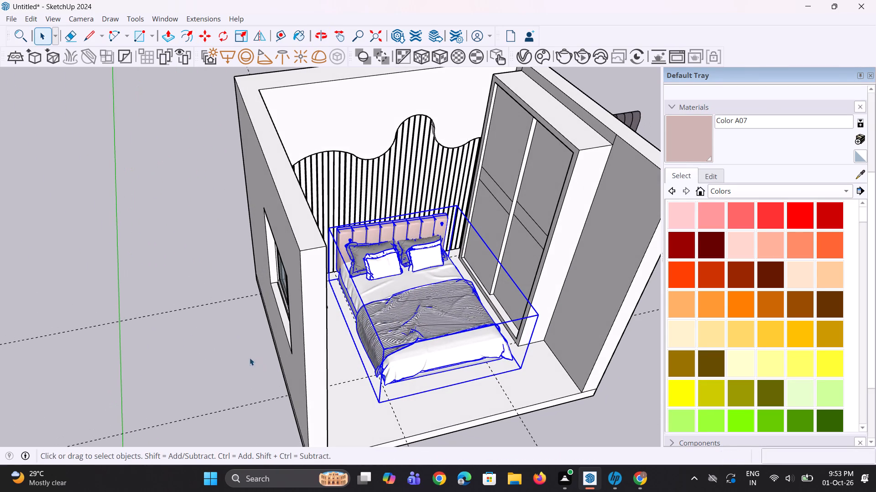
left_click(233, 355)
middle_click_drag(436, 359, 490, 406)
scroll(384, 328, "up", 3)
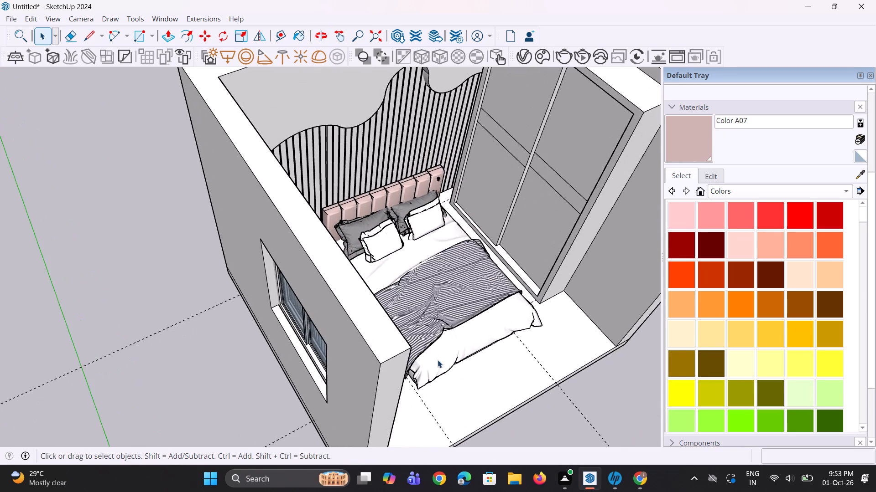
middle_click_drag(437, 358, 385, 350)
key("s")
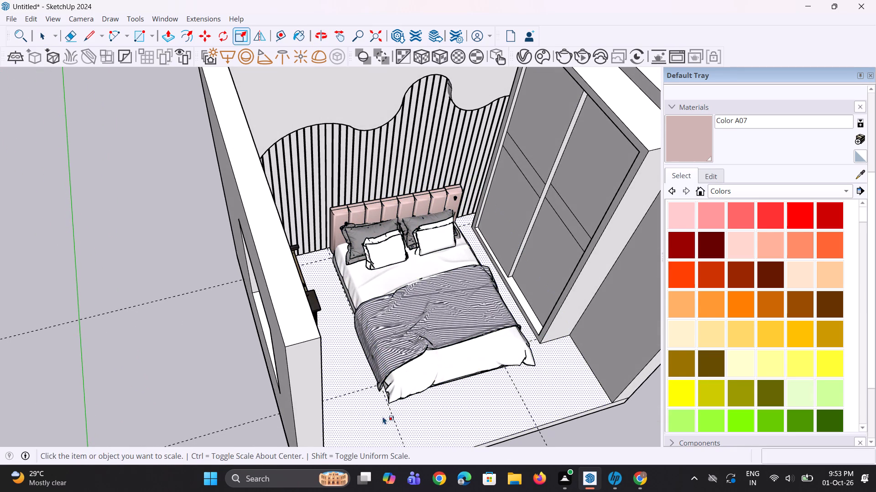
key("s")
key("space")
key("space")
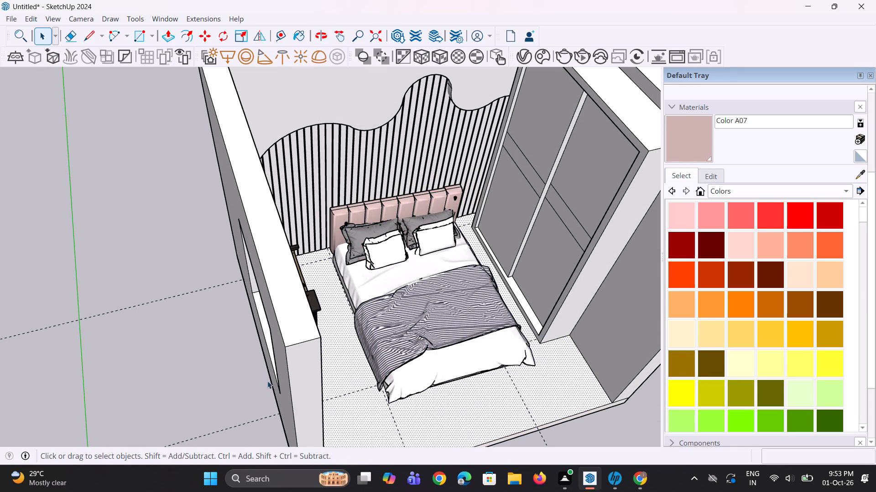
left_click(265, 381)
Scale the bed down uniformly from its foot corner to about 0.9 to fit the guide rectangle.
left_click(428, 357)
scroll(425, 366, "up", 1)
key("s")
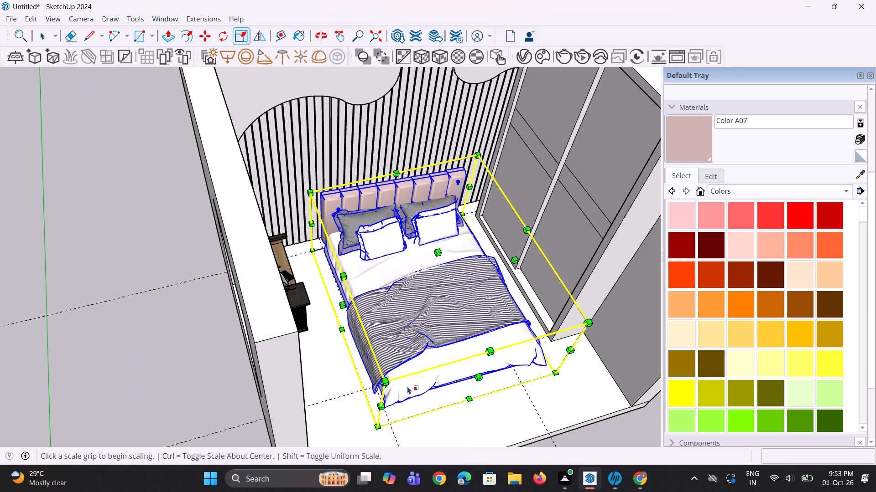
left_click(381, 424)
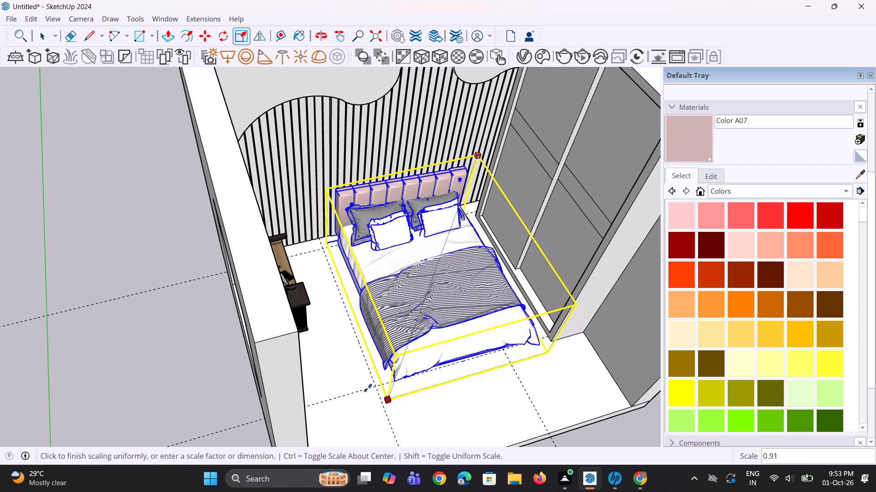
left_click(368, 374)
Lower the bed vertically by about 7 3/4" onto the floor.
scroll(405, 391, "up", 1)
middle_click_drag(405, 383, 358, 269)
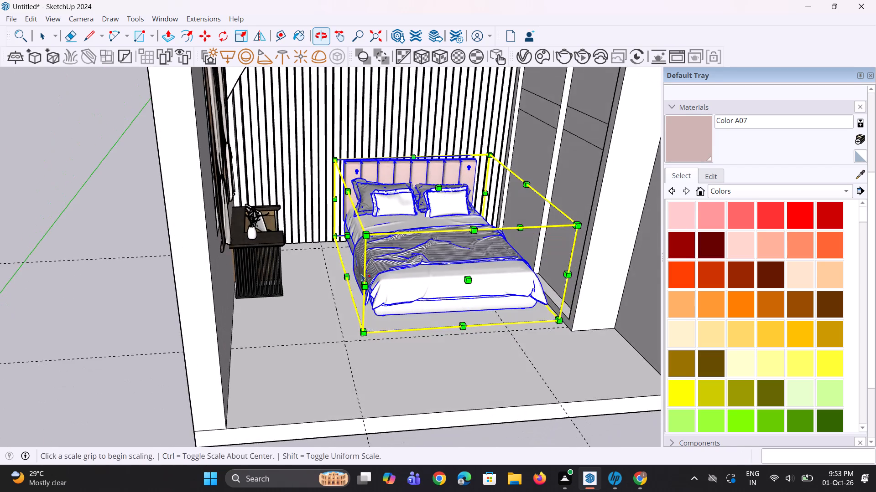
scroll(368, 287, "up", 2)
middle_click_drag(387, 322, 390, 267)
scroll(390, 322, "up", 1)
key("m")
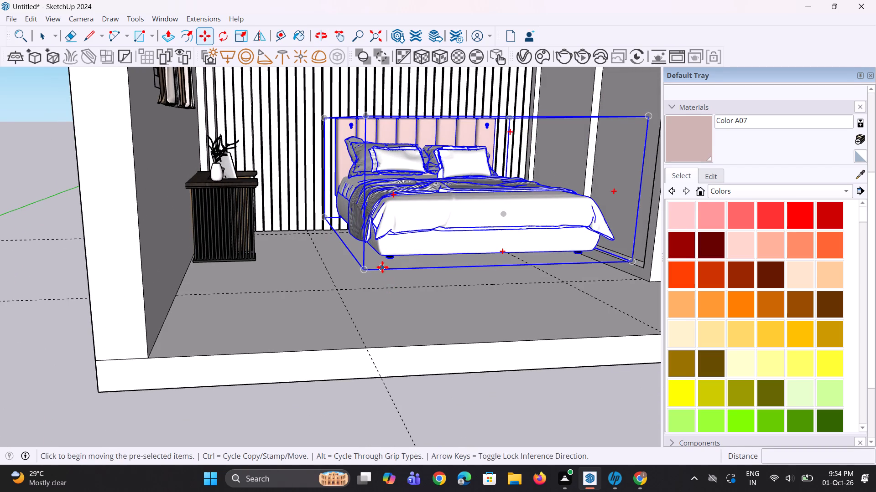
left_click(389, 259)
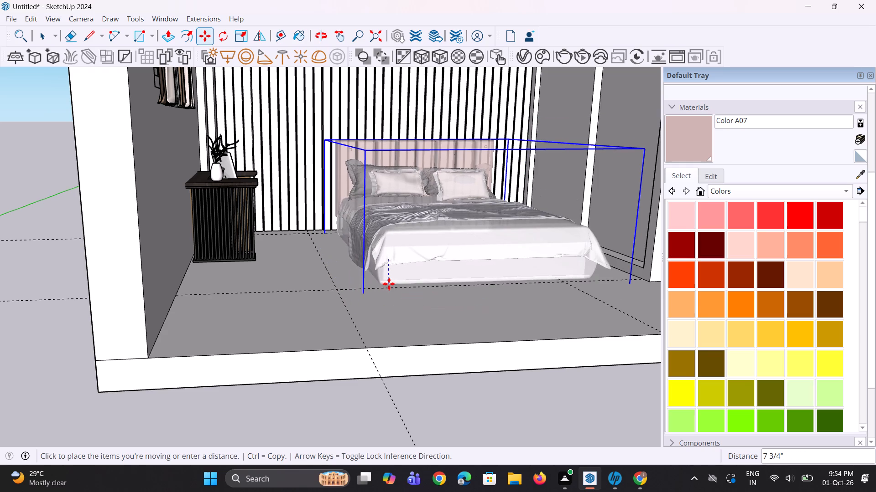
left_click(389, 284)
Shift the bed about 10" along the red axis toward the window wall and nudge its foot corner toward the guide crossing.
middle_click_drag(382, 318, 375, 360)
left_click(370, 330)
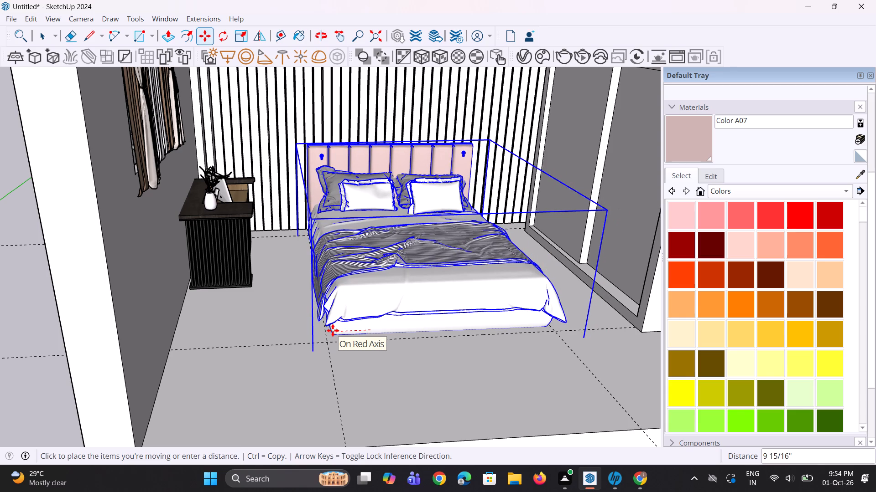
left_click(332, 330)
left_click(336, 335)
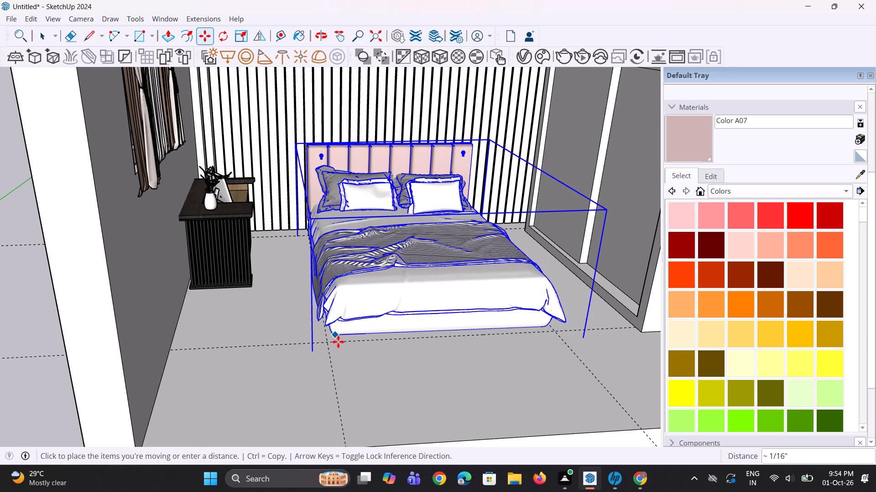
left_click(338, 343)
key("space")
key("space")
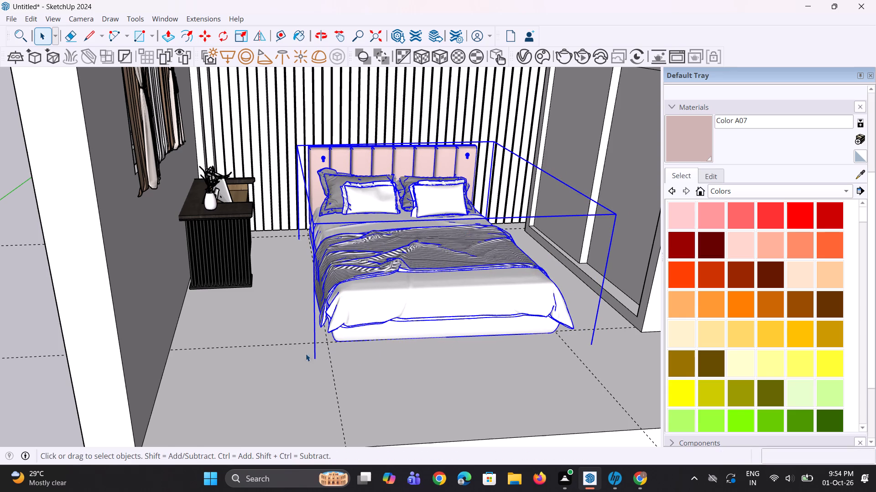
scroll(256, 369, "down", 5)
left_click(115, 352)
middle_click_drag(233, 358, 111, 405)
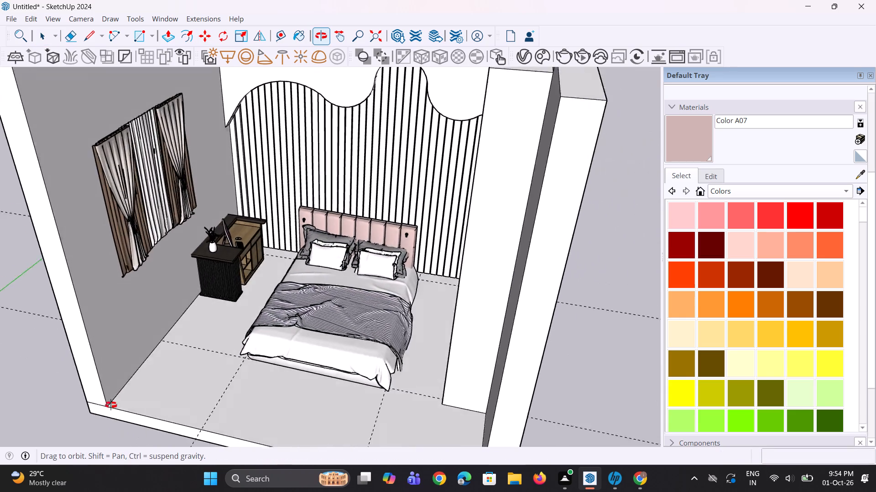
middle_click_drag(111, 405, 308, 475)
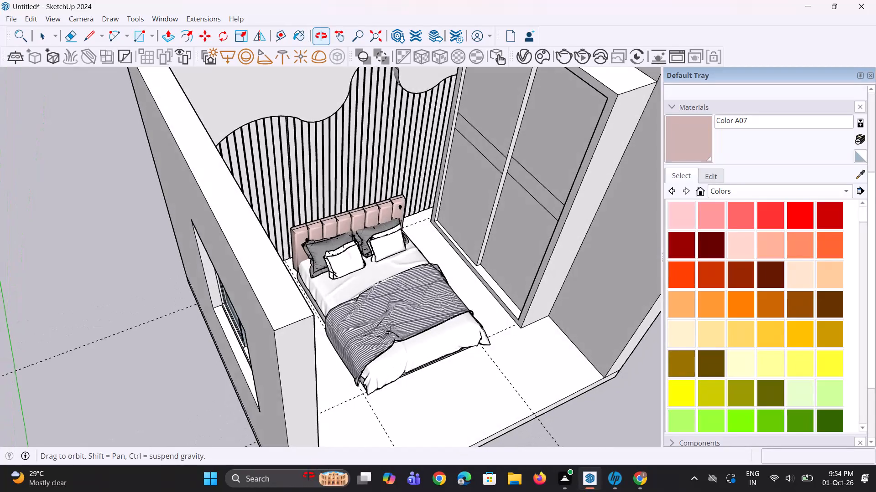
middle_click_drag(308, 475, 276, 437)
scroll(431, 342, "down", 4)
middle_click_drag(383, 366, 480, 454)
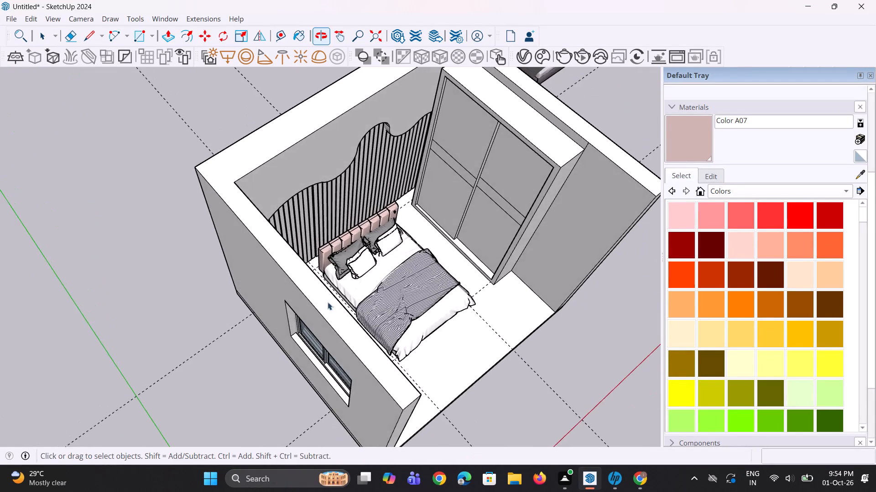
Move the bed about 4 1/8" along the green axis toward the fluted wall panel, from its headboard's bottom corner near the dresser.
scroll(306, 259, "up", 6)
middle_click_drag(328, 317, 346, 338)
scroll(321, 285, "up", 6)
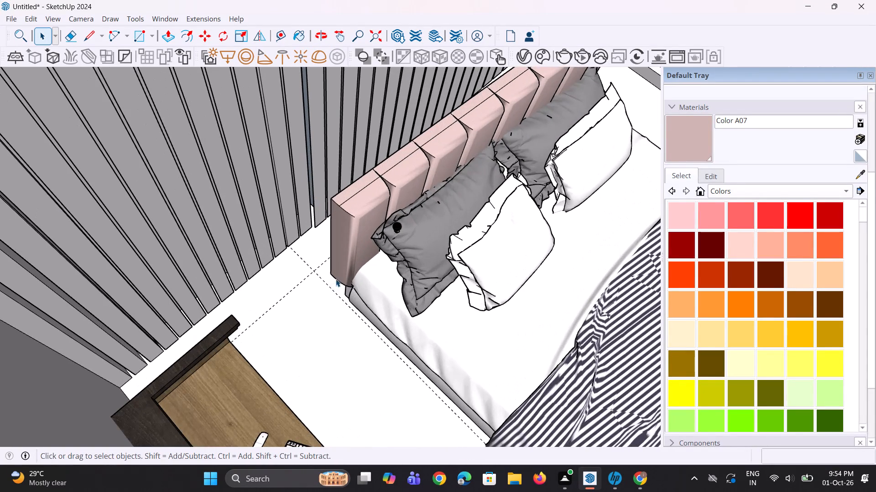
key("m")
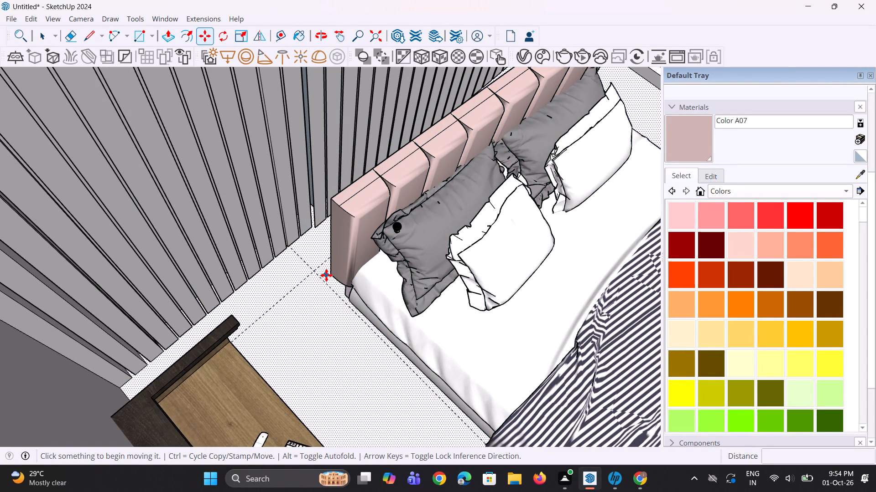
left_click(331, 277)
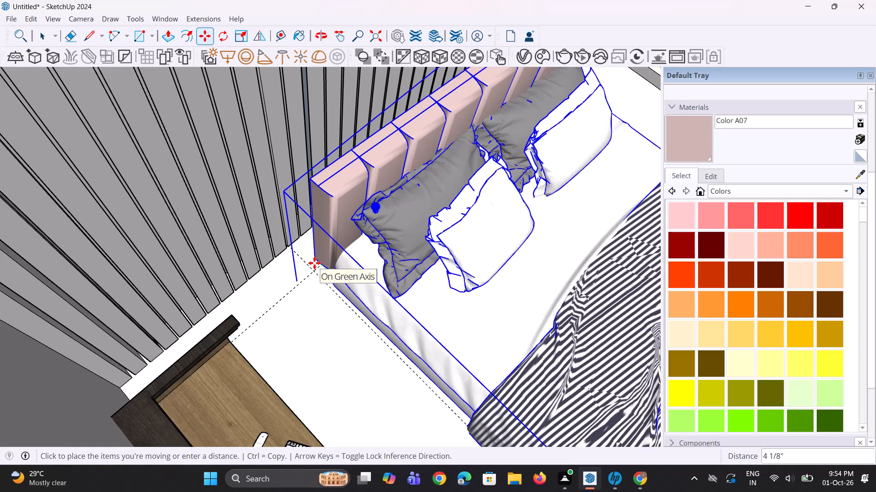
left_click(314, 263)
Stretch the bed lengthwise from its foot end to a green-axis scale of about 1.04, and deselect it.
scroll(306, 276, "down", 5)
middle_click_drag(313, 284, 237, 234)
scroll(314, 226, "down", 9)
middle_click_drag(440, 321, 427, 254)
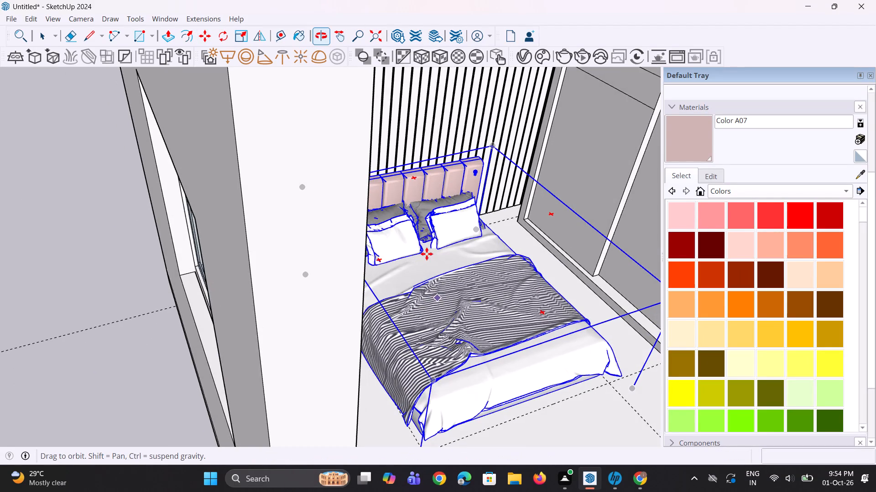
scroll(426, 254, "down", 5)
middle_click_drag(429, 288, 364, 266)
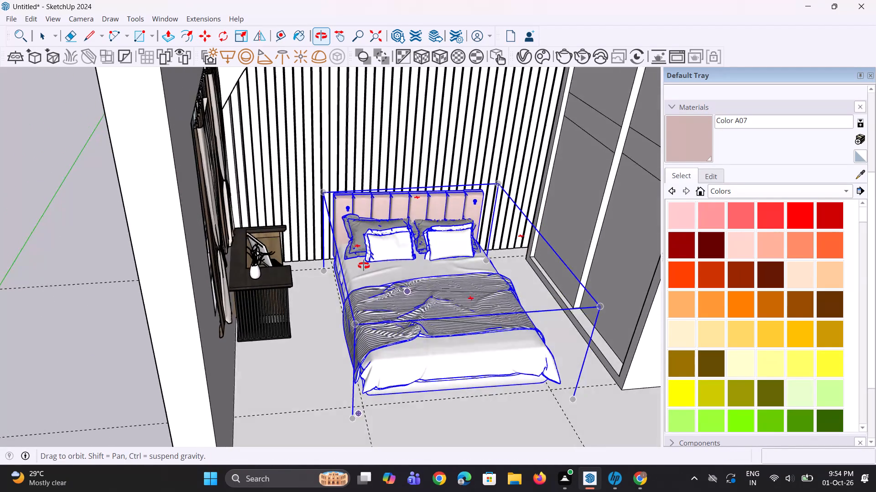
middle_click_drag(364, 266, 363, 268)
key("s")
left_click(379, 357)
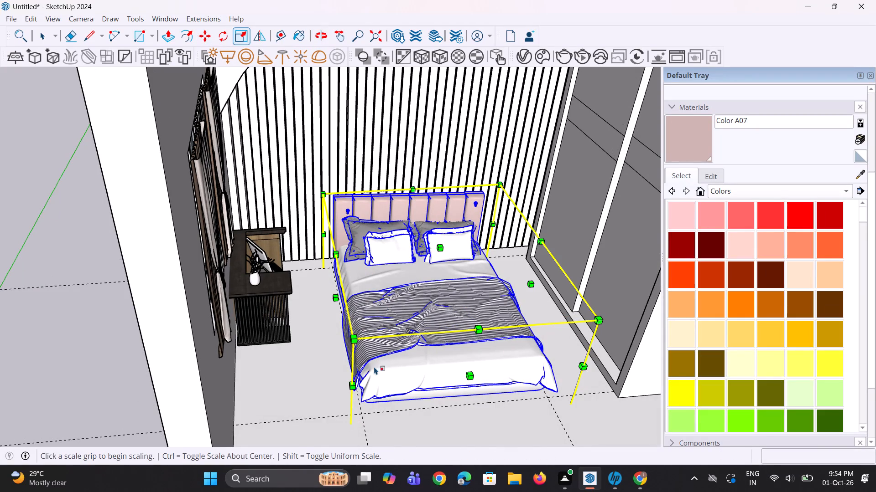
left_click(468, 377)
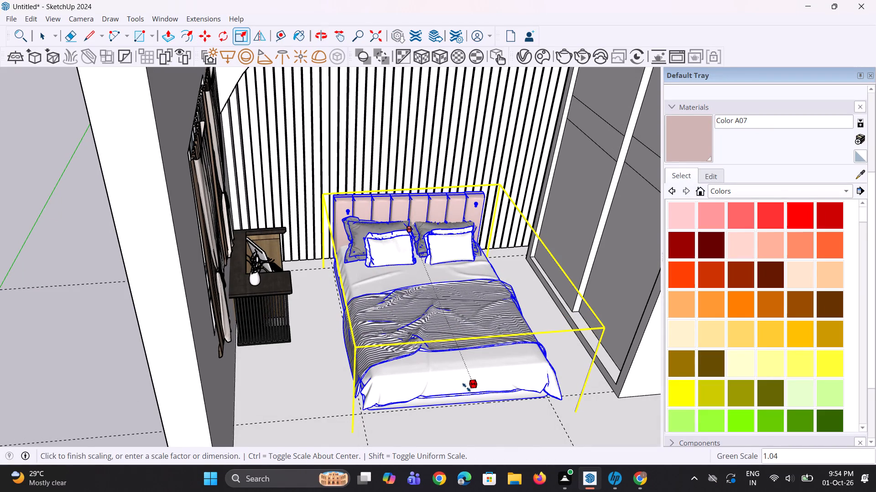
left_click(466, 388)
key("space")
key("space")
scroll(391, 362, "down", 5)
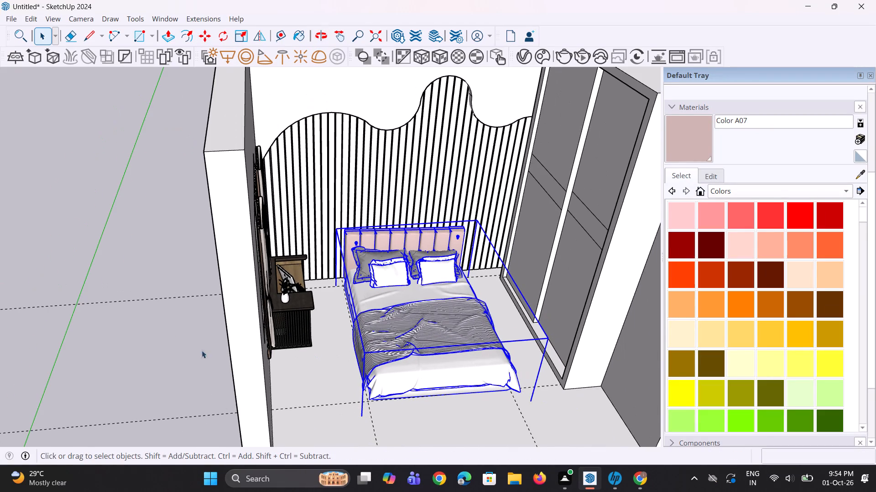
double_click(108, 342)
Examine the bed's fit within the floor guides and its spacing from the dresser, fluted panel and wardrobe.
middle_click_drag(321, 353, 336, 353)
scroll(343, 324, "up", 2)
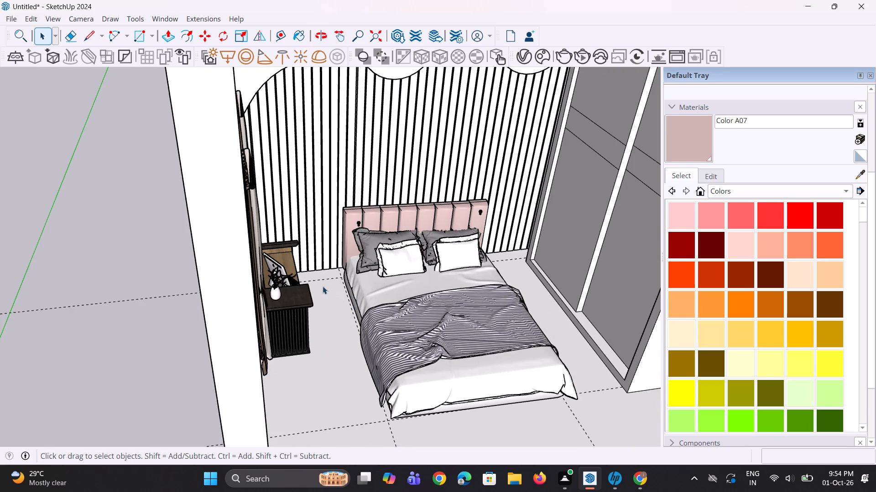
scroll(323, 286, "down", 3)
middle_click_drag(349, 282, 300, 343)
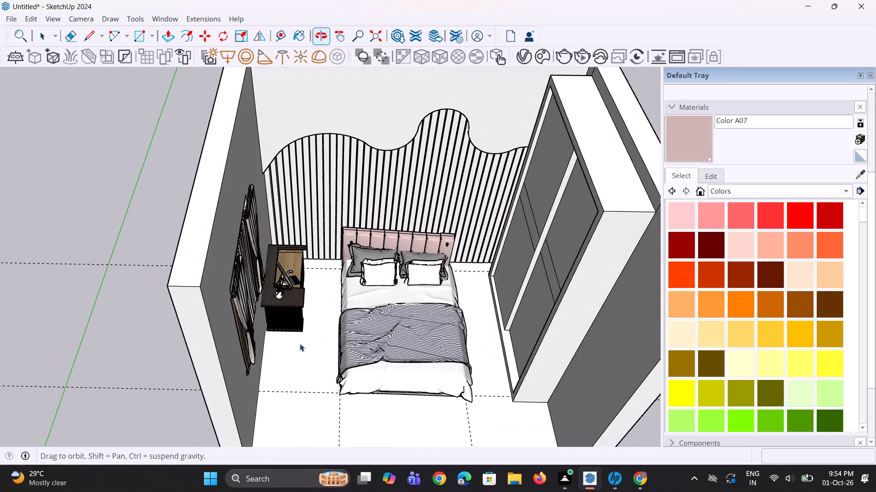
scroll(344, 310, "up", 2)
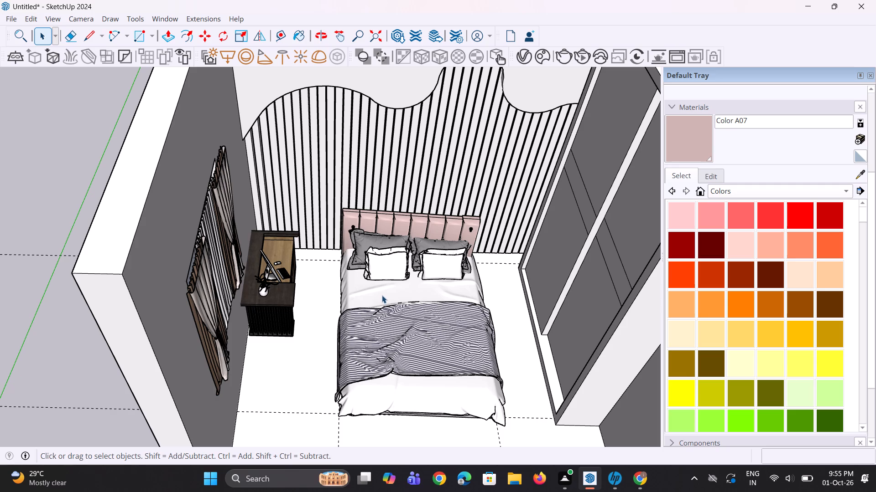
scroll(375, 301, "down", 6)
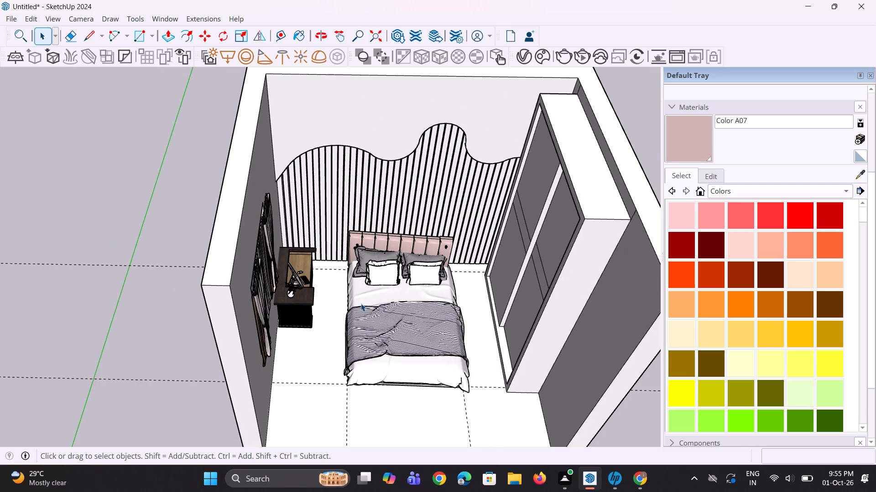
scroll(361, 303, "down", 3)
left_click(228, 296)
middle_click_drag(332, 296, 328, 277)
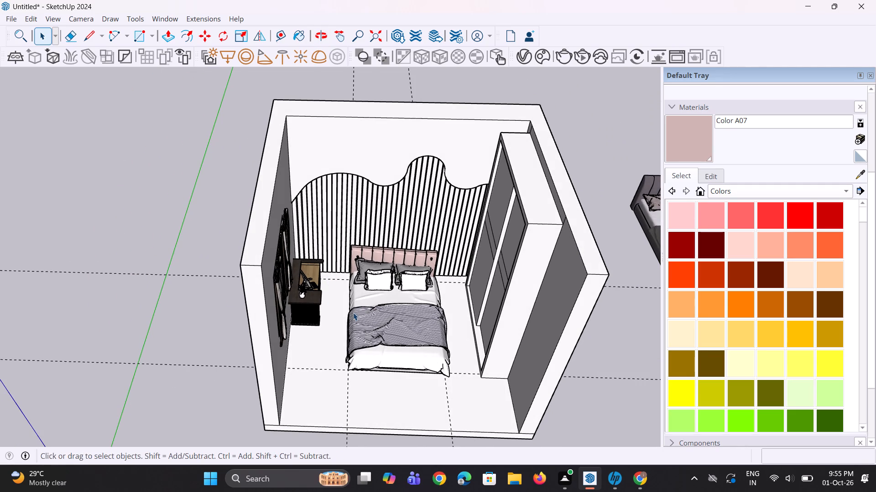
scroll(402, 348, "up", 2)
middle_click_drag(402, 346, 385, 326)
scroll(381, 333, "down", 4)
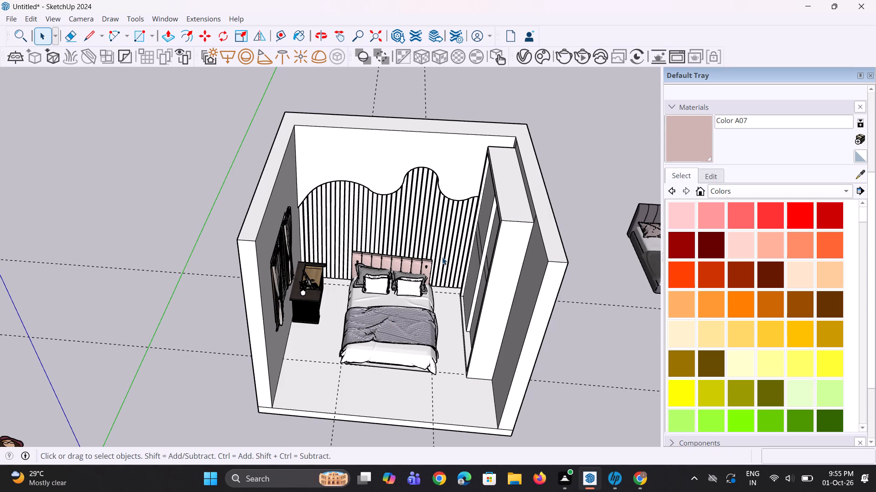
scroll(404, 272, "down", 2)
middle_click_drag(417, 342, 359, 338)
scroll(326, 339, "up", 2)
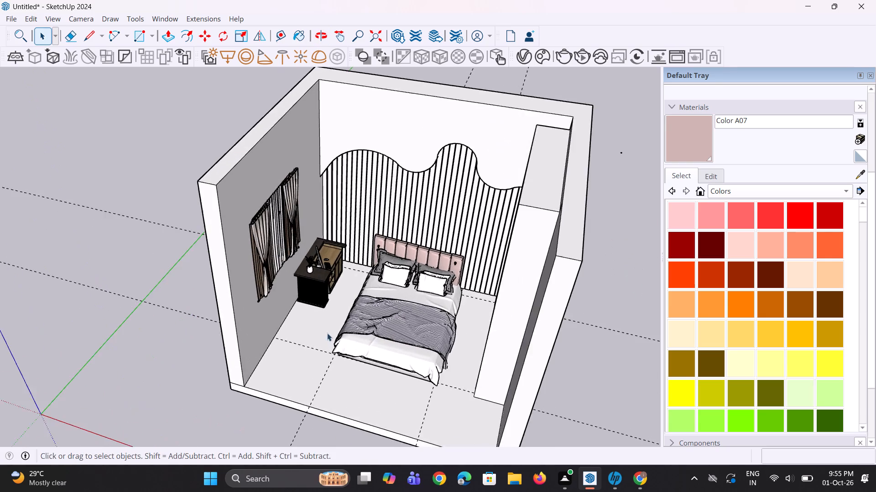
scroll(327, 333, "up", 2)
middle_click_drag(328, 333, 324, 343)
scroll(292, 325, "up", 3)
middle_click_drag(308, 322, 323, 354)
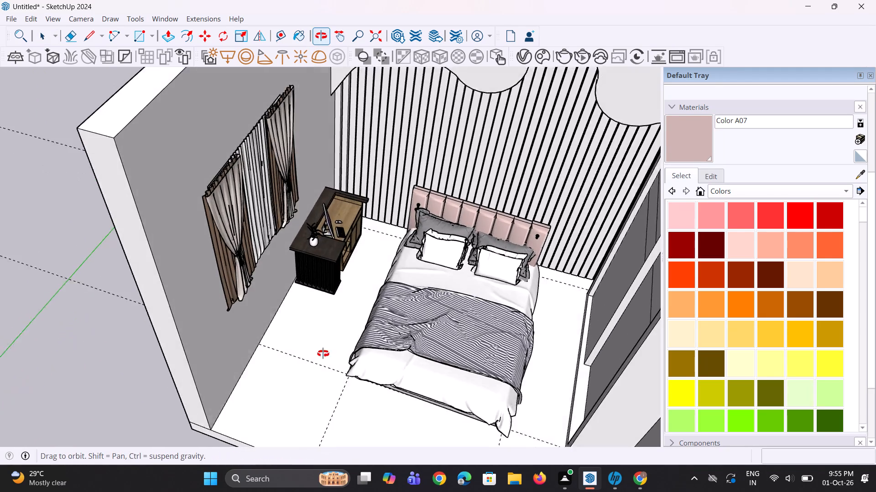
middle_click_drag(323, 354, 323, 354)
scroll(337, 342, "down", 4)
Start importing a file and look through the models in the Downloads folder.
left_click(10, 19)
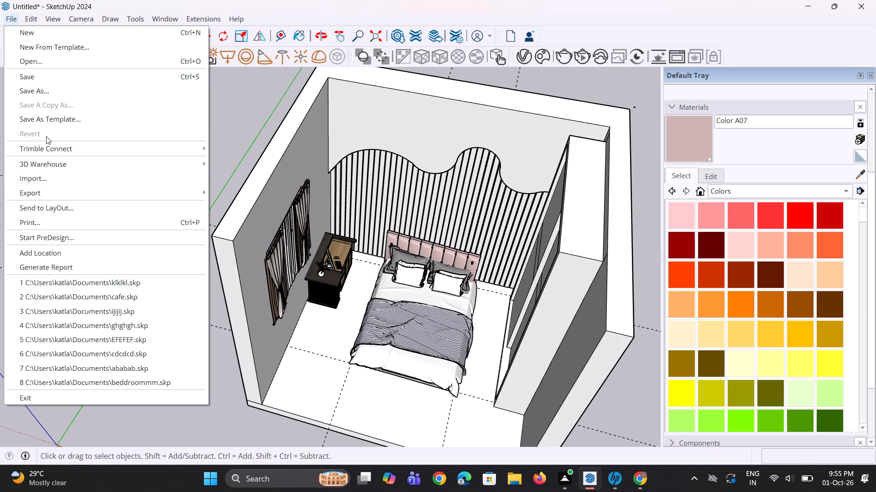
left_click(51, 176)
scroll(219, 201, "down", 1)
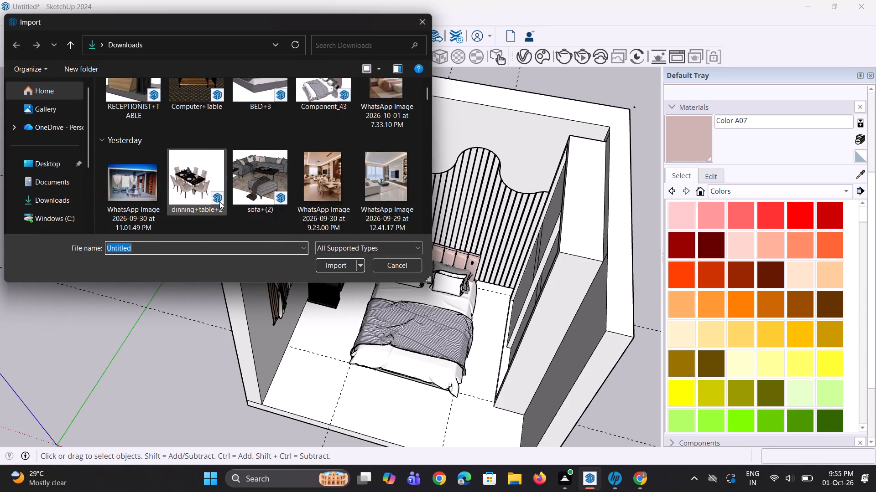
scroll(219, 201, "down", 1)
scroll(219, 201, "up", 4)
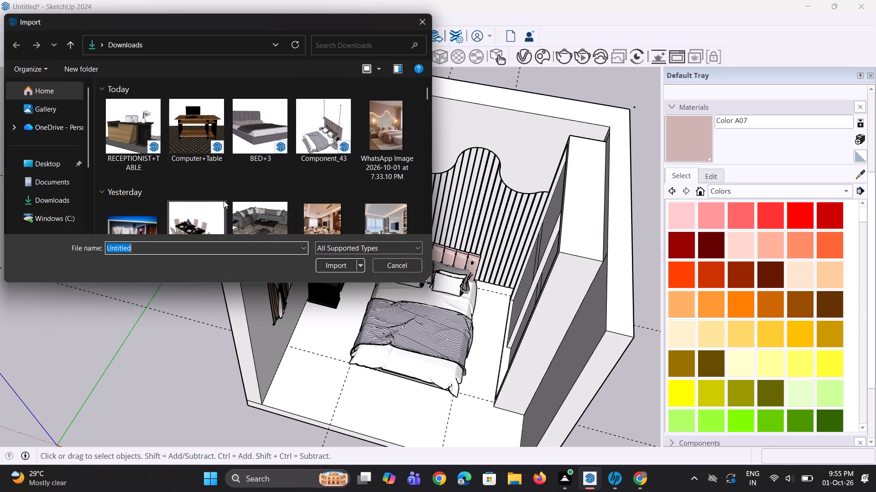
scroll(227, 199, "down", 4)
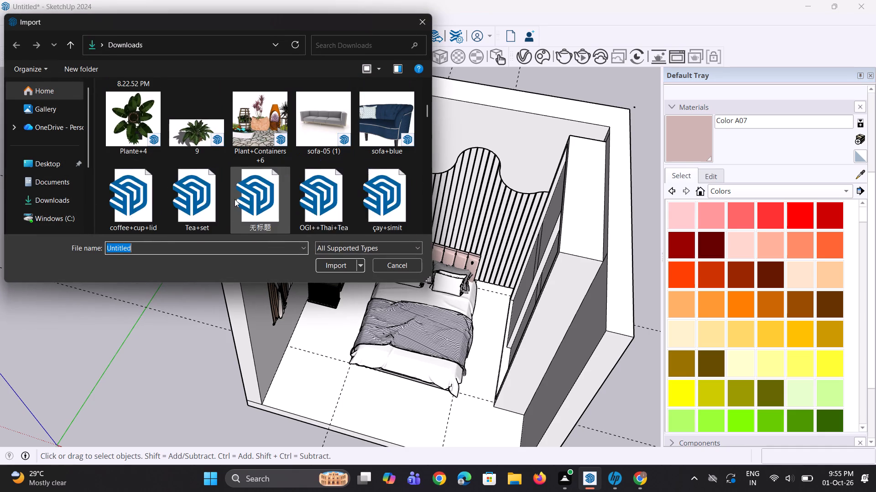
scroll(240, 199, "down", 2)
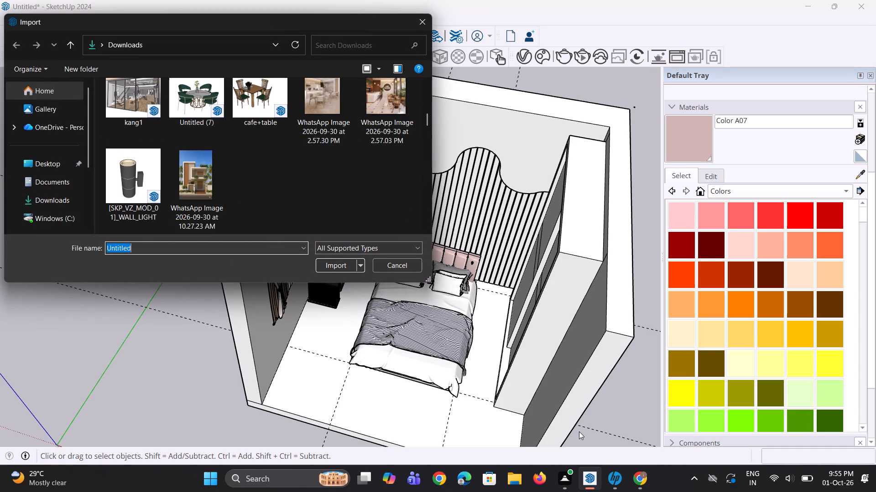
Switch to Chrome and search 3D Warehouse for "chair".
left_click(639, 472)
left_click_drag(271, 69, 225, 71)
key("v")
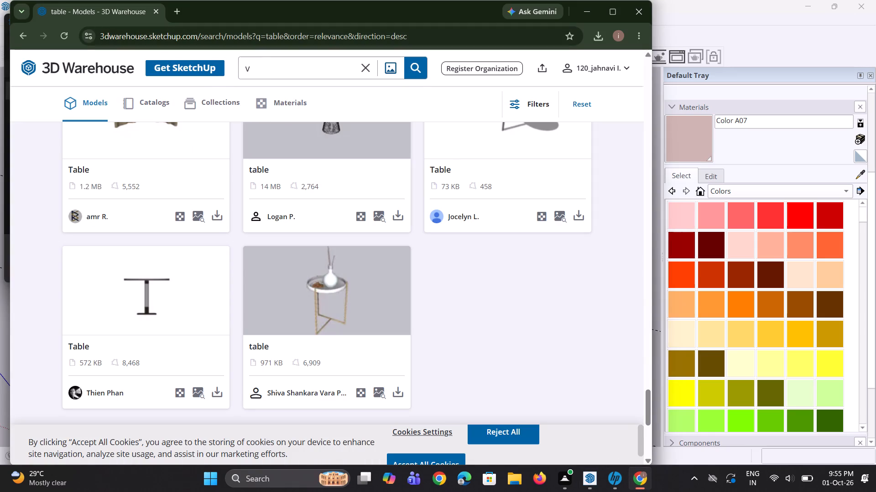
key("BackSpace")
type("chair")
key("Return")
Browse the chair results and download the 2.9 MB swivel office chair with the mesh back and armrests.
scroll(283, 261, "up", 3)
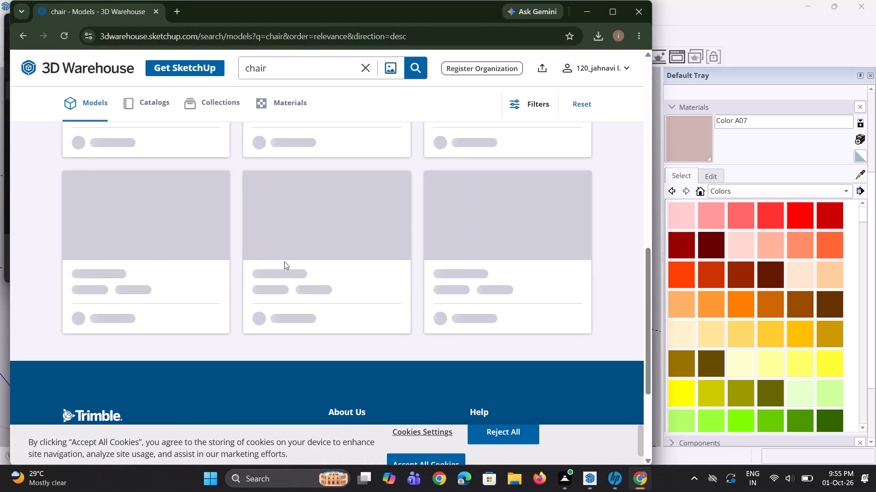
scroll(284, 261, "up", 9)
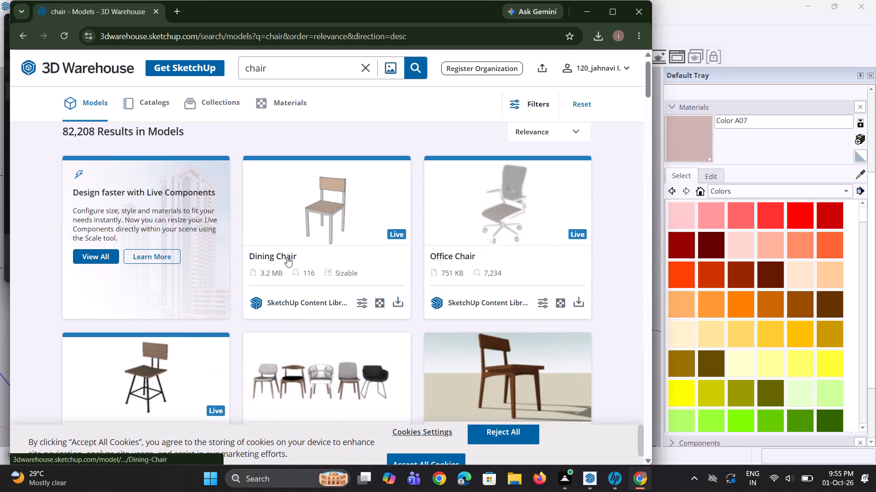
scroll(304, 266, "down", 2)
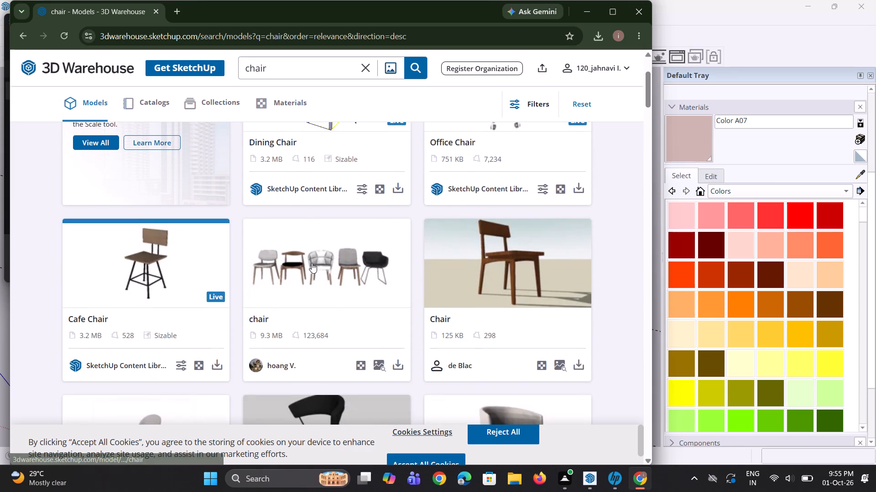
scroll(312, 263, "up", 1)
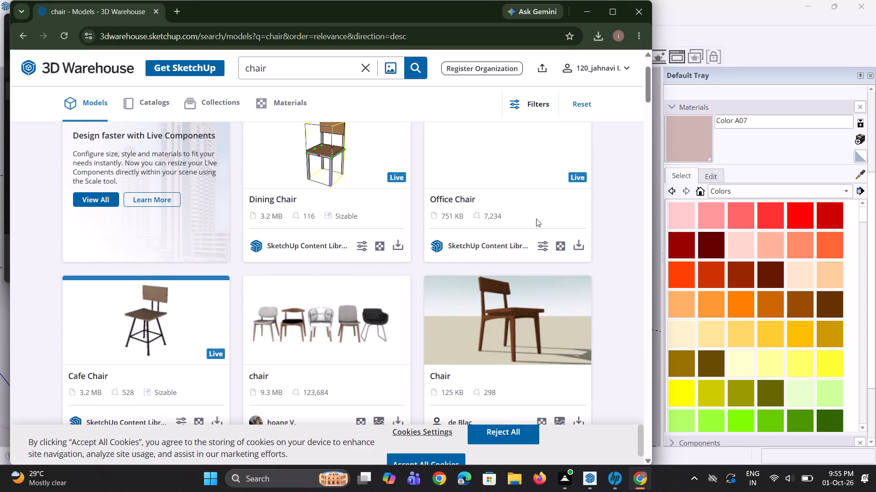
scroll(358, 318, "down", 3)
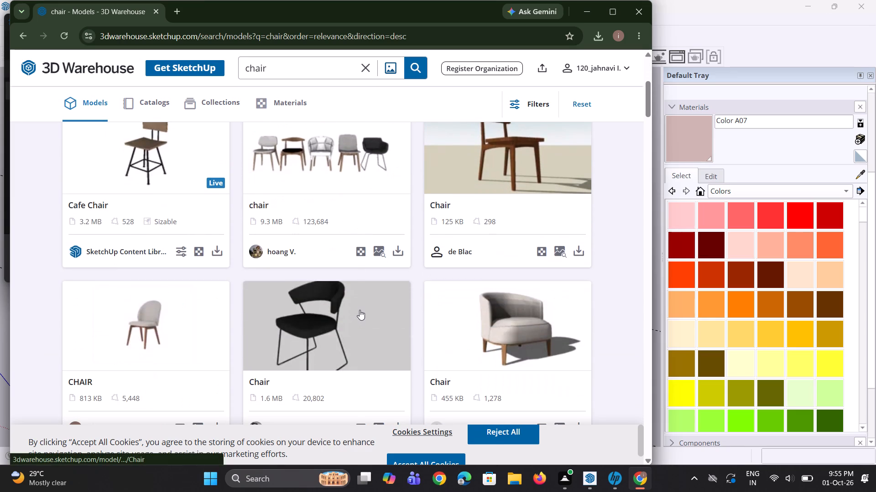
scroll(360, 309, "down", 2)
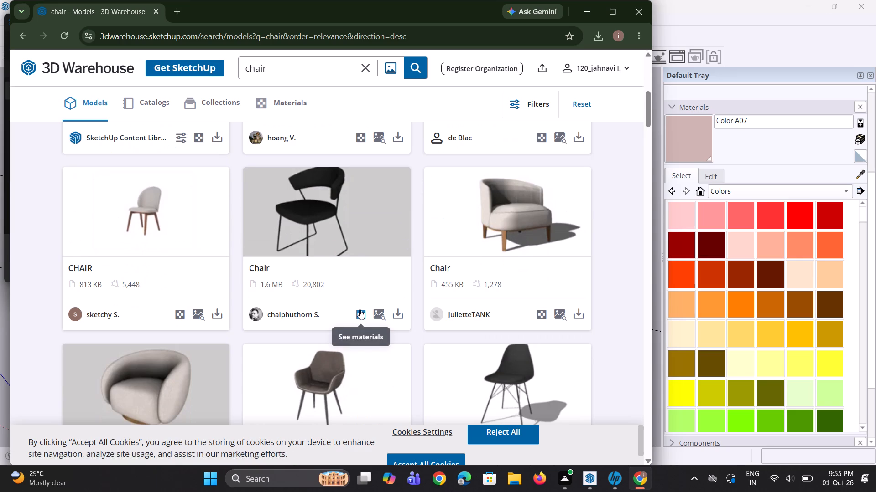
scroll(359, 348, "down", 3)
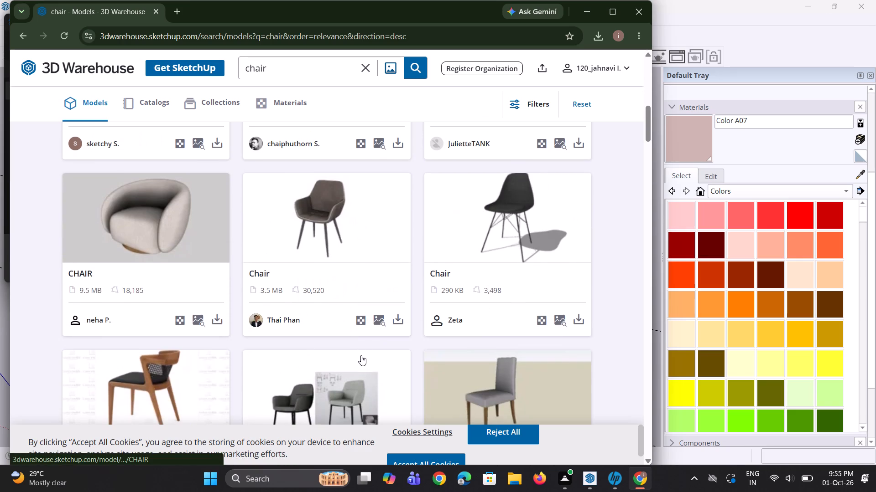
scroll(361, 355, "down", 6)
scroll(361, 350, "up", 1)
scroll(361, 350, "down", 2)
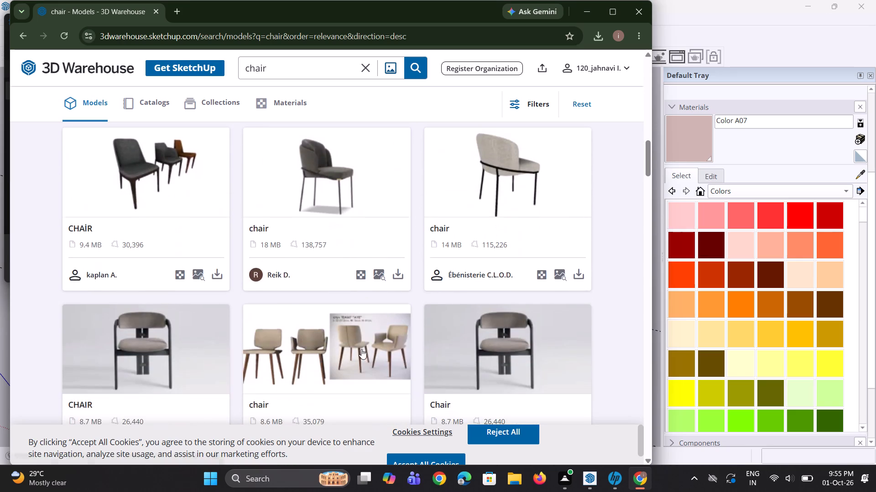
scroll(361, 347, "down", 1)
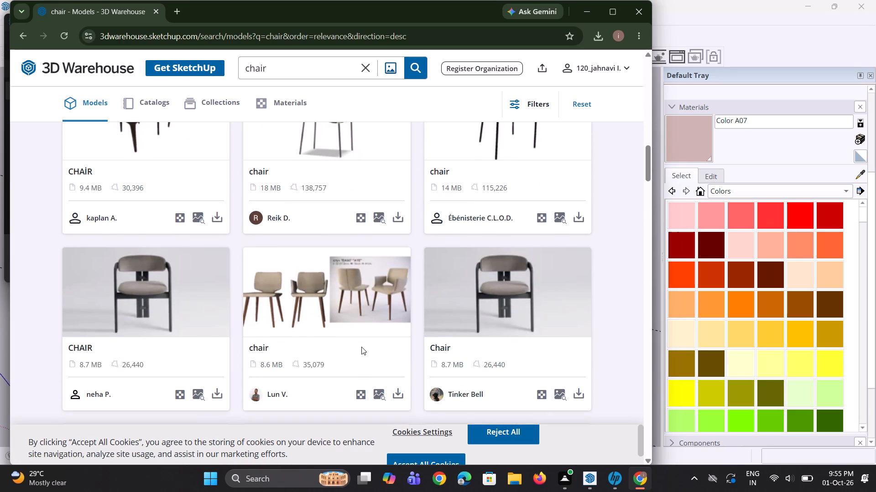
scroll(361, 347, "down", 4)
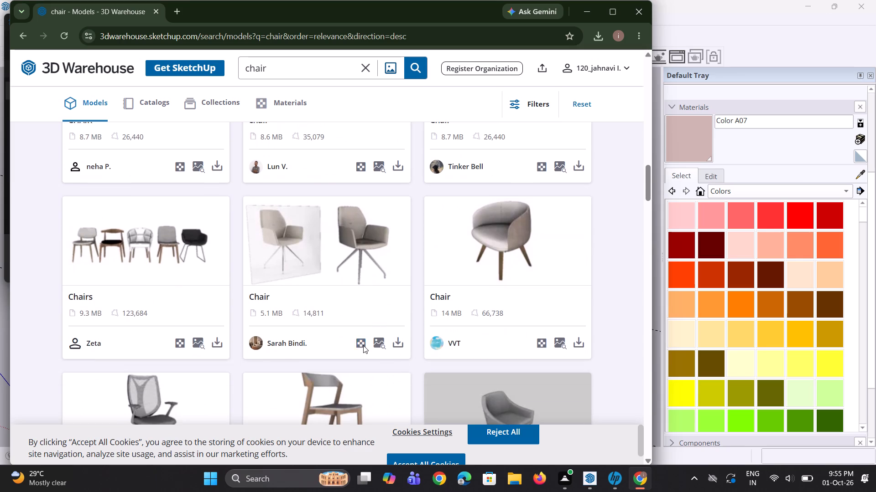
scroll(363, 345, "down", 1)
scroll(245, 337, "down", 3)
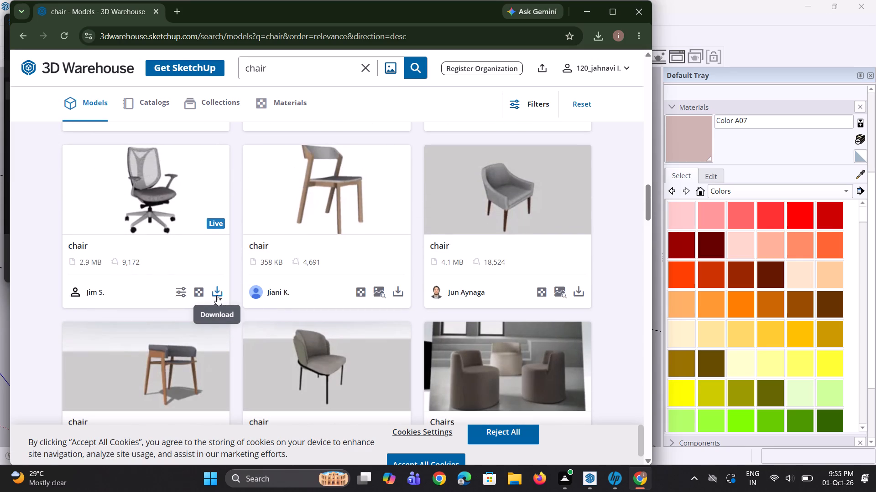
left_click(217, 295)
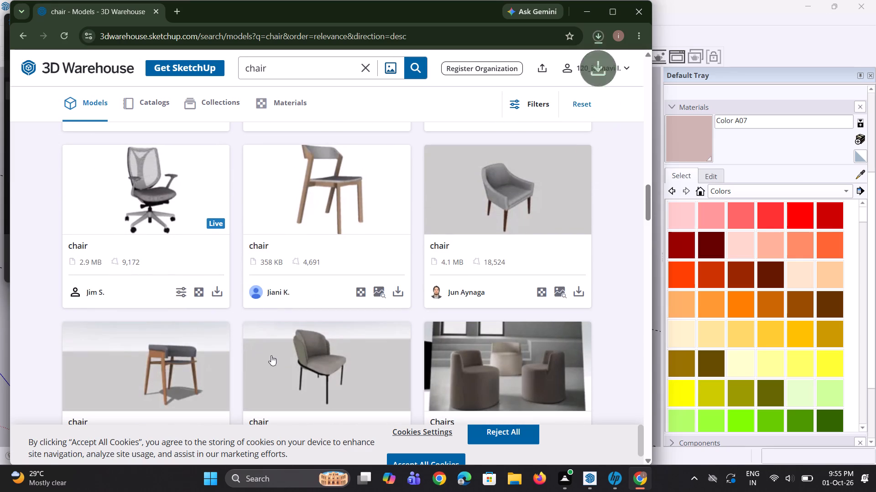
Look through further chair models in the 3D Warehouse results.
scroll(321, 363, "up", 7)
scroll(324, 358, "down", 16)
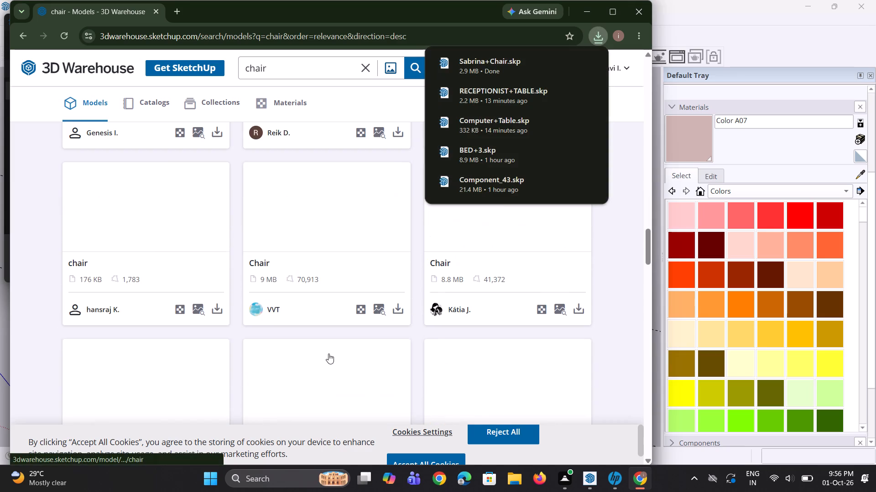
scroll(316, 352, "down", 4)
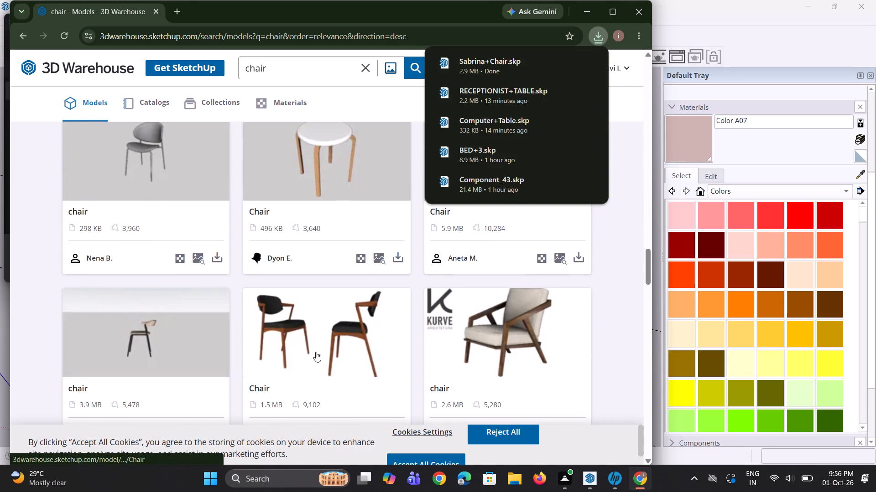
scroll(316, 352, "down", 6)
scroll(315, 351, "up", 1)
scroll(315, 350, "down", 3)
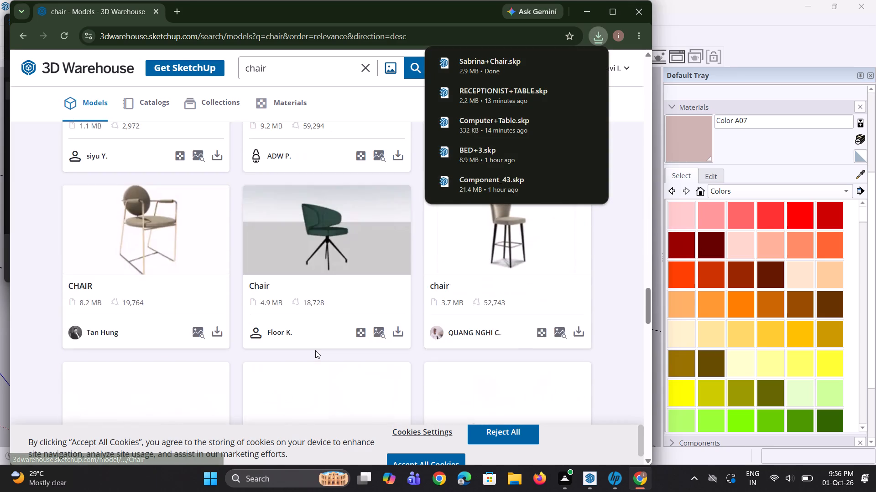
scroll(315, 350, "up", 2)
scroll(315, 350, "down", 3)
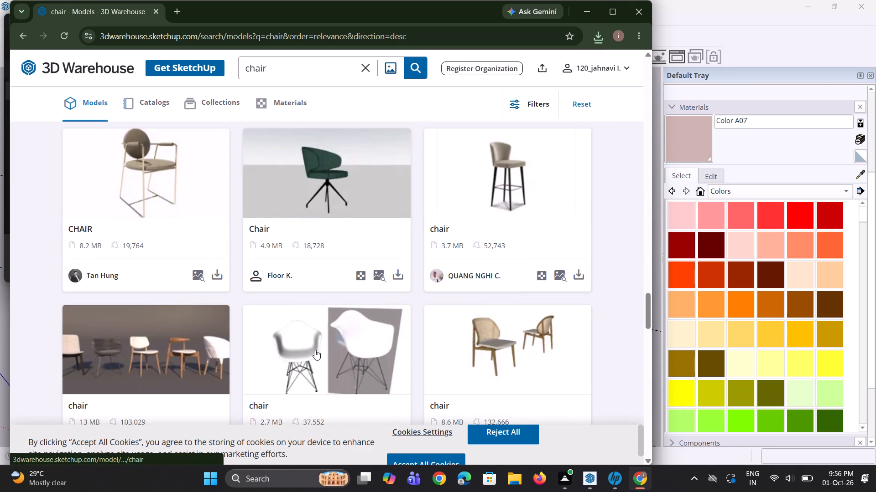
scroll(315, 350, "down", 2)
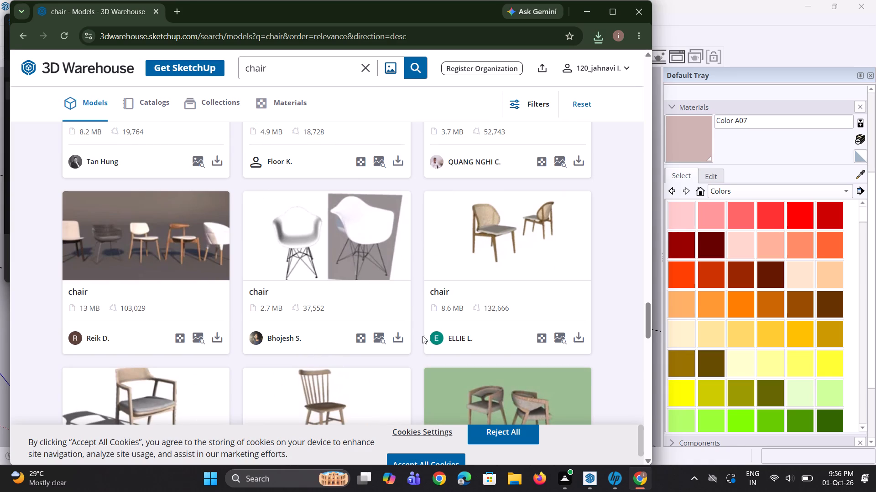
Switch back to SketchUp and its open import dialog.
left_click(588, 484)
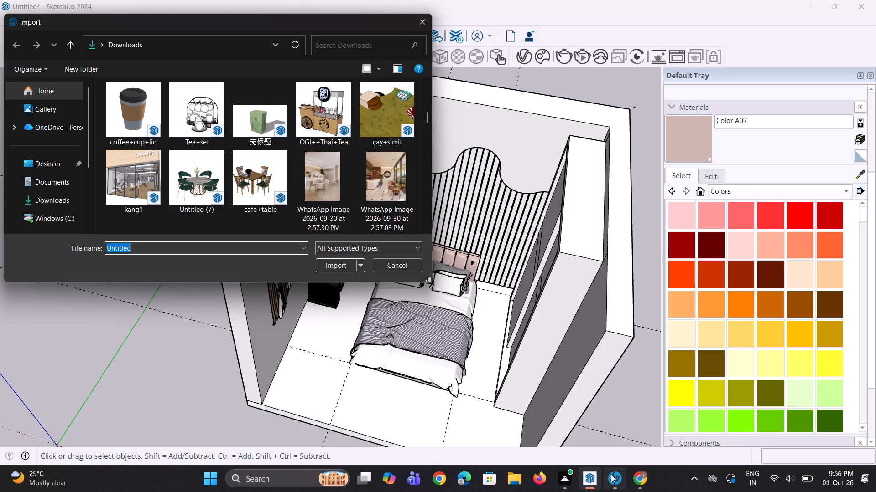
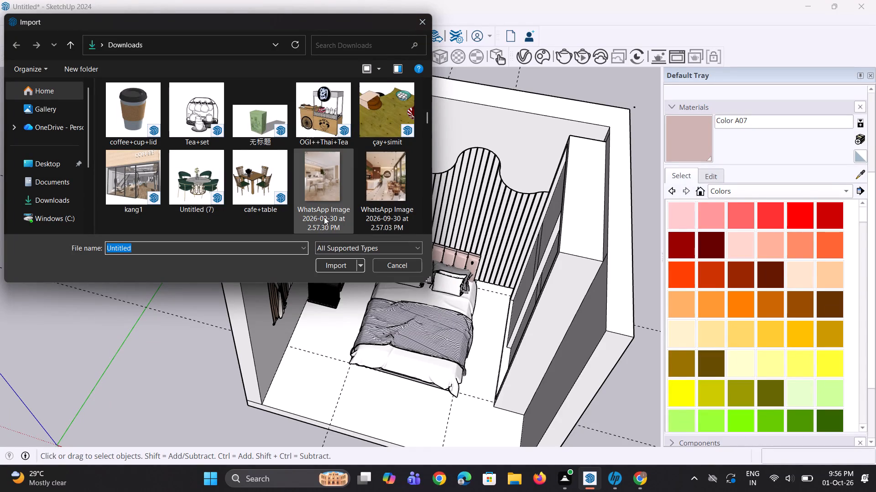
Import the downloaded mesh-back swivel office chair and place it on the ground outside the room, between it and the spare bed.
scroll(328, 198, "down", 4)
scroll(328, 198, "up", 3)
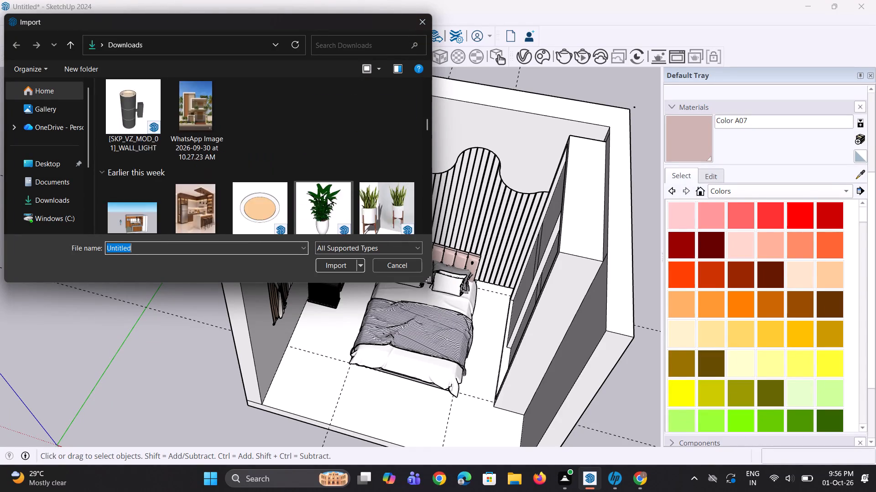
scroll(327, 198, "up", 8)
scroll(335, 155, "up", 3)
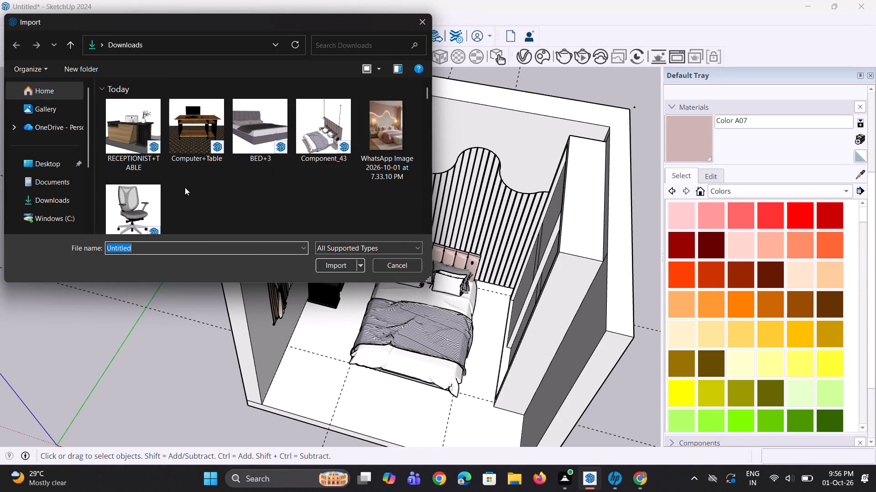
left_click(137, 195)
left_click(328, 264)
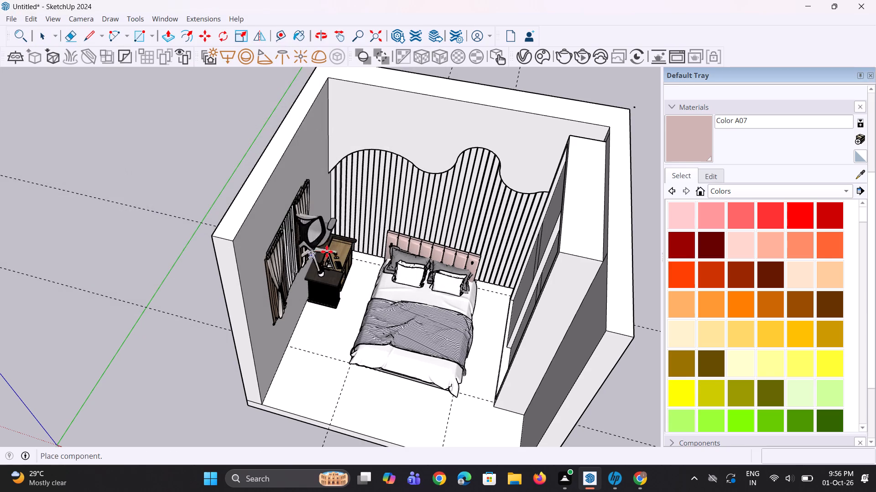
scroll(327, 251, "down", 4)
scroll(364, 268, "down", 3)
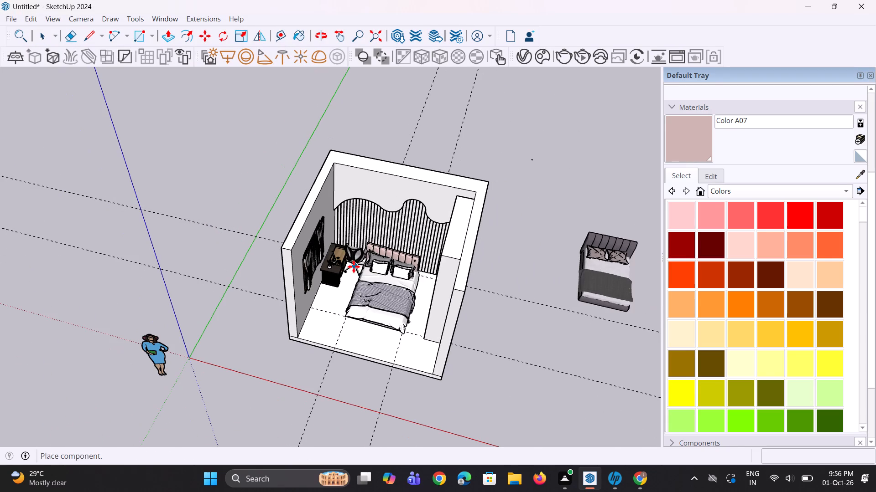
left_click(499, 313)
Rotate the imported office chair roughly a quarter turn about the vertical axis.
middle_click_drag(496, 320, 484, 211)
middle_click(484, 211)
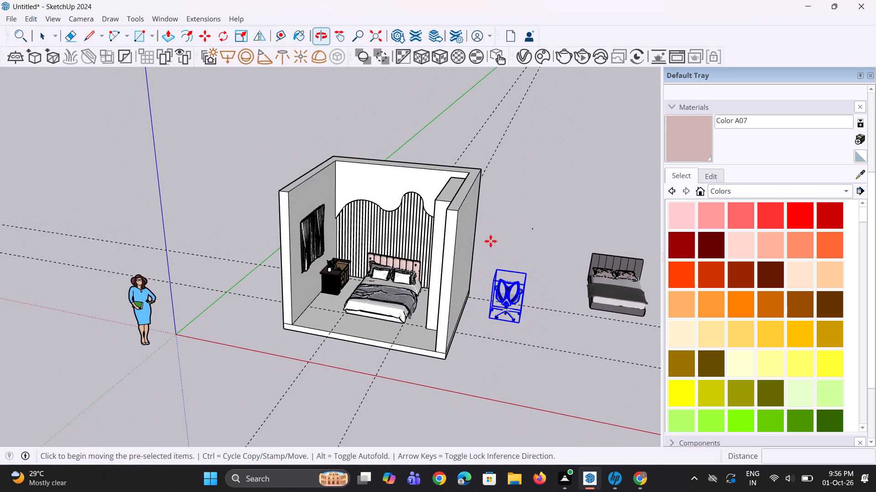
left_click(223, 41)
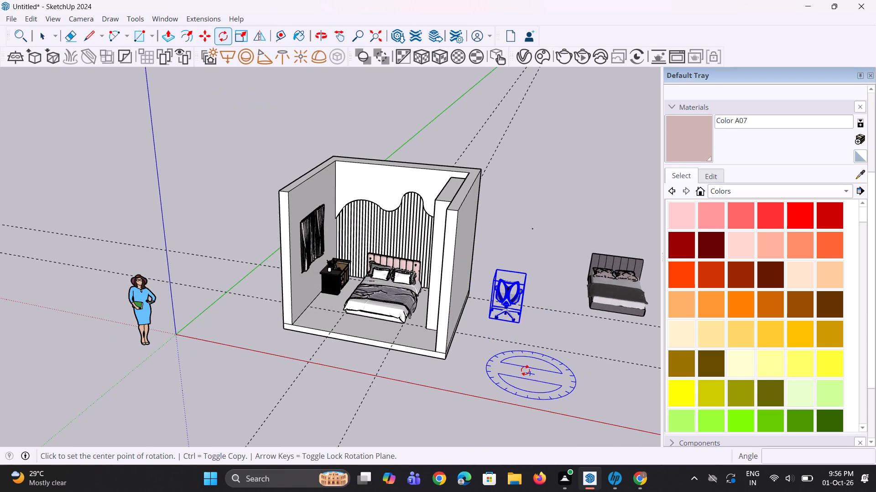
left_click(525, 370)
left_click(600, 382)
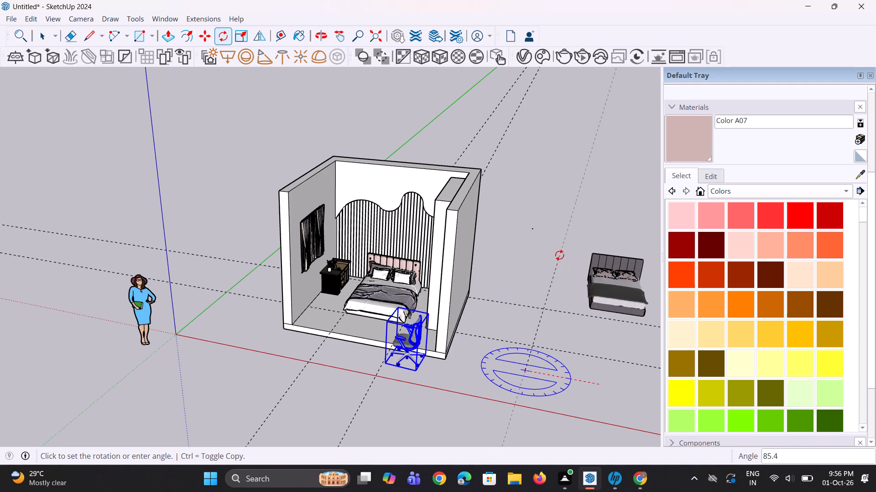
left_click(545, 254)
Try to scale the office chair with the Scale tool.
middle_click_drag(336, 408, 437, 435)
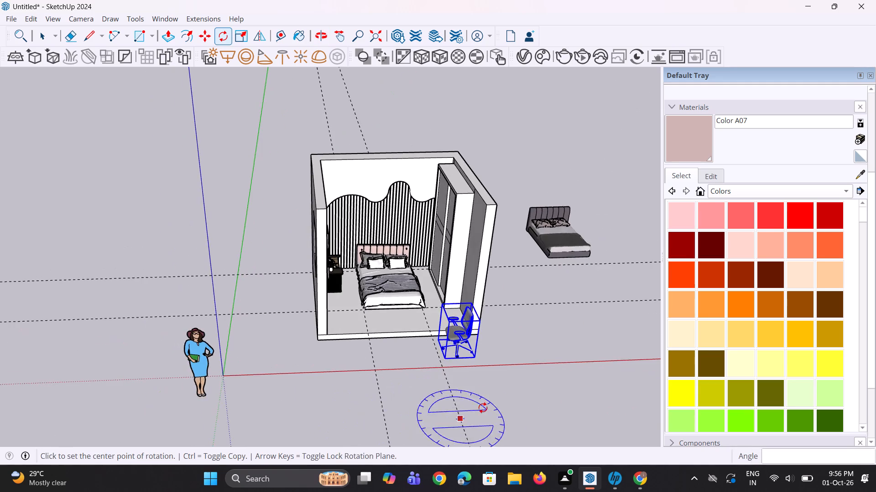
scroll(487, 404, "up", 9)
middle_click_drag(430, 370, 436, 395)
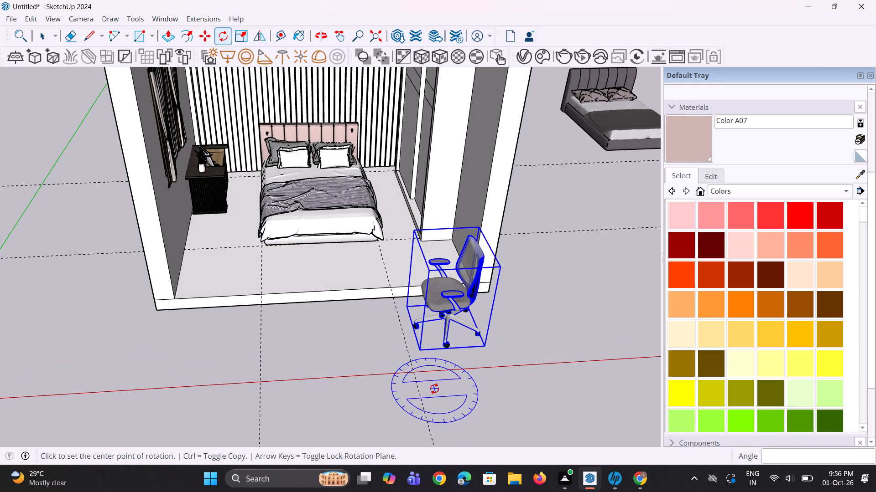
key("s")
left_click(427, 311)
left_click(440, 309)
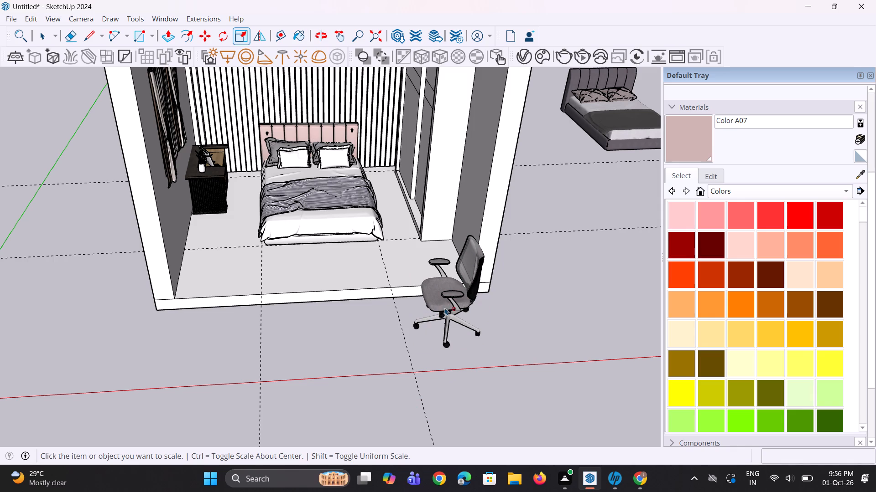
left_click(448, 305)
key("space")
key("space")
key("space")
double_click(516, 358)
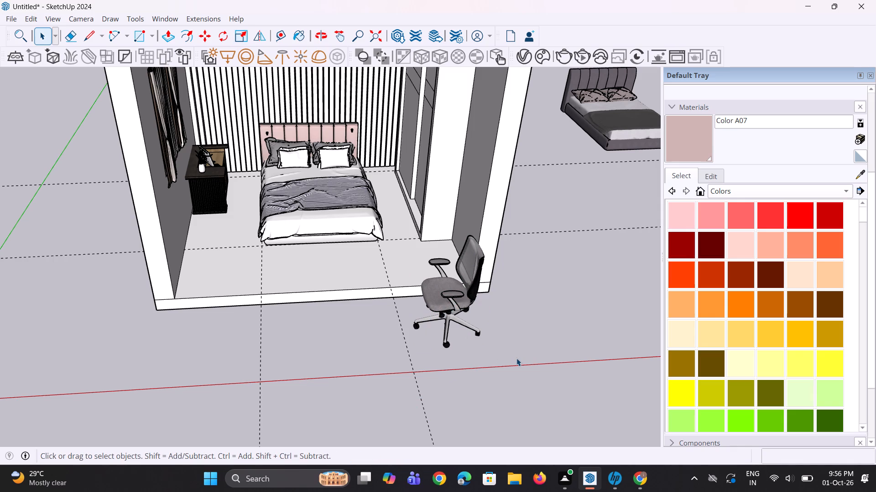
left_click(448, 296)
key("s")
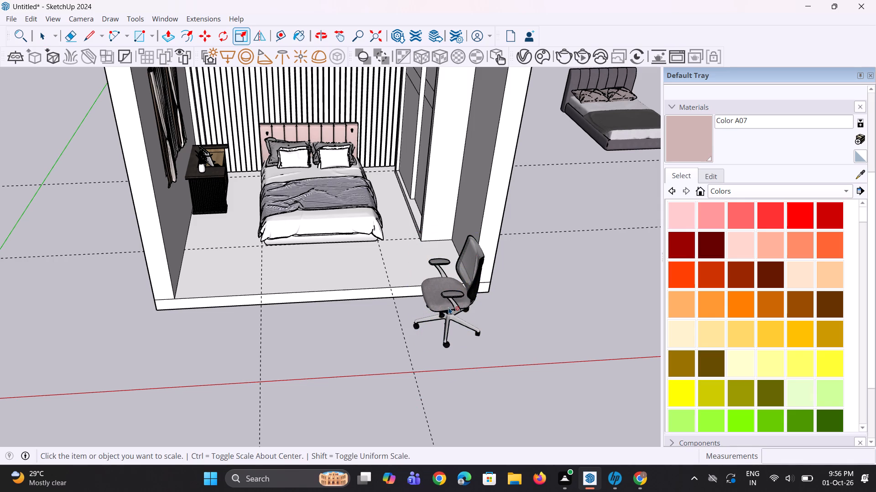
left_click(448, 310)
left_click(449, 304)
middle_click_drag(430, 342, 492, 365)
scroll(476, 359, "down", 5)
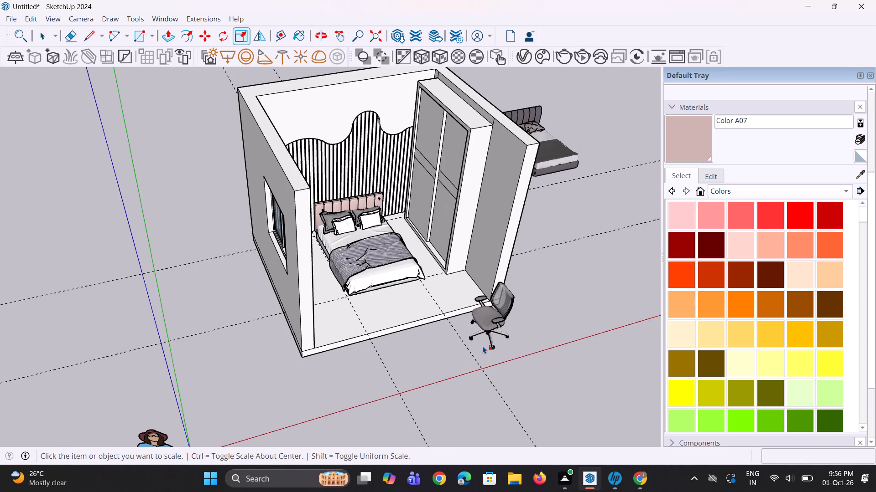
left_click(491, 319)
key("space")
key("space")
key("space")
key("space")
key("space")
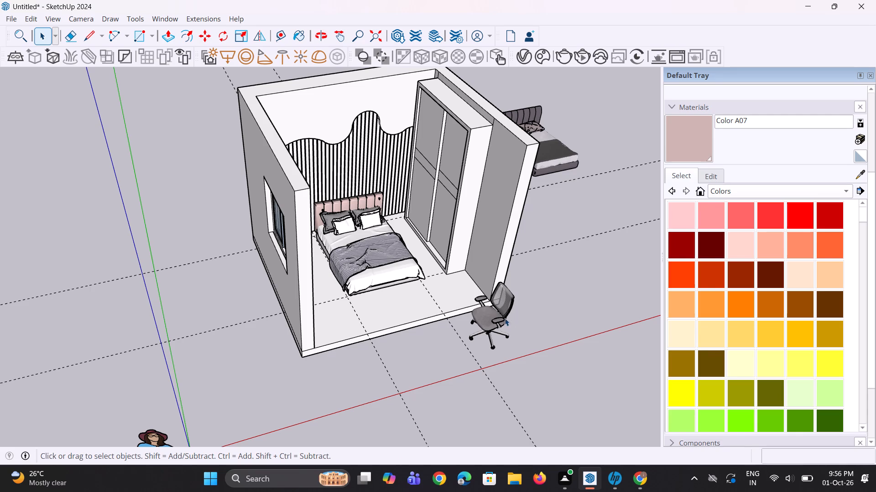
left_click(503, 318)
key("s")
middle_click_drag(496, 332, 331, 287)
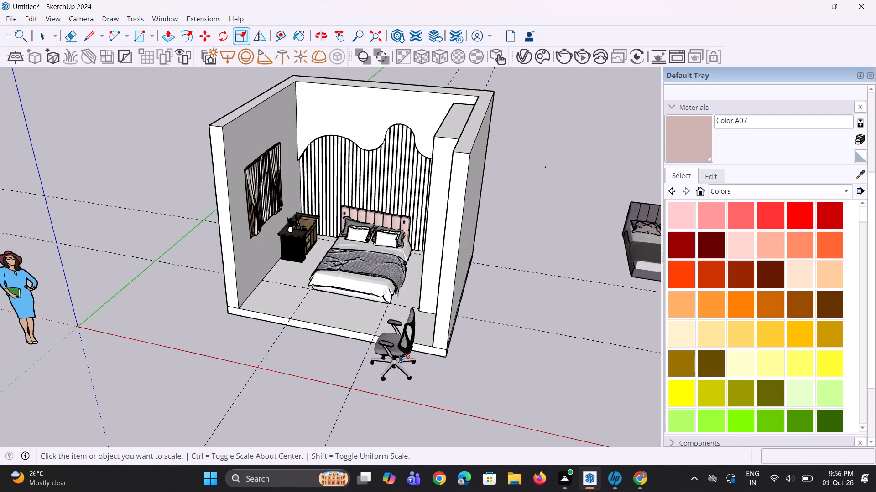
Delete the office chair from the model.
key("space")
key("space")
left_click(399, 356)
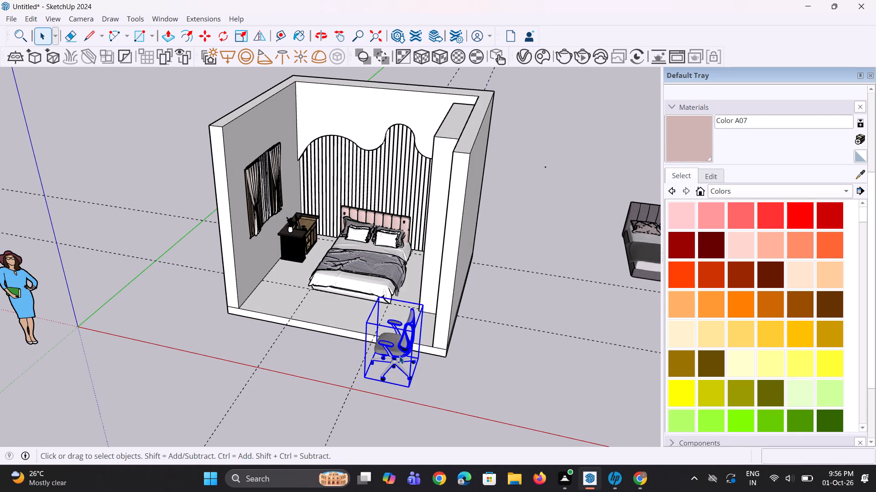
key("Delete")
Switch to Chrome and try to download the 5.1 MB beige armchair with metal legs from the chair results as a SketchUp file.
left_click(645, 481)
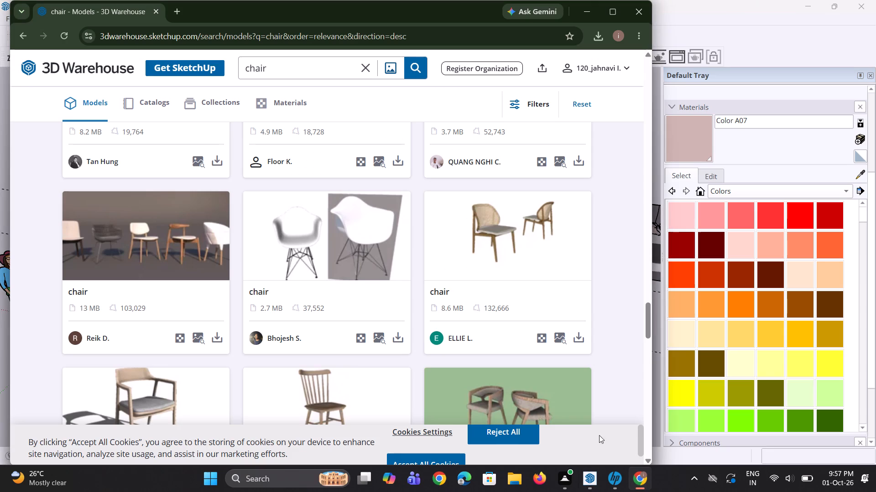
scroll(440, 361, "up", 17)
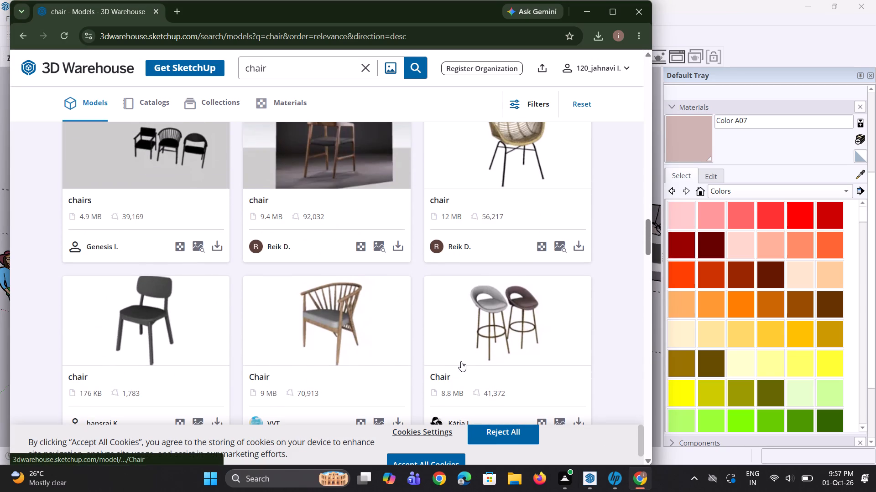
scroll(390, 368, "up", 7)
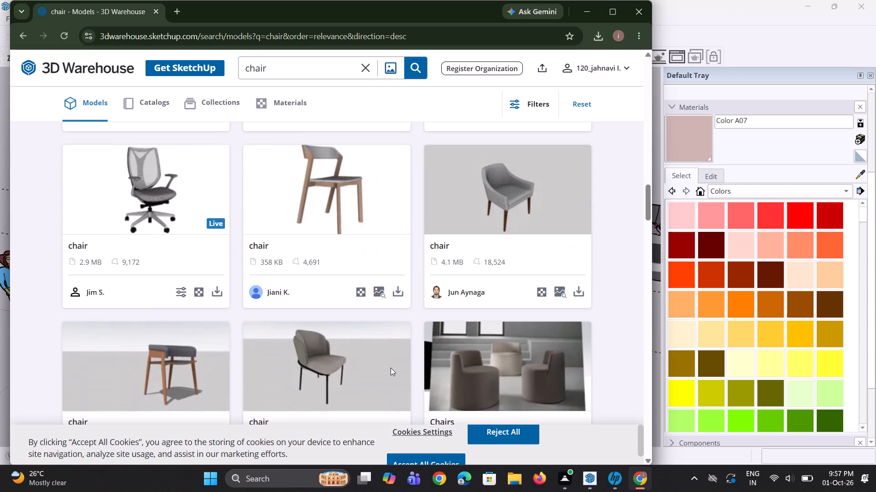
scroll(392, 366, "up", 5)
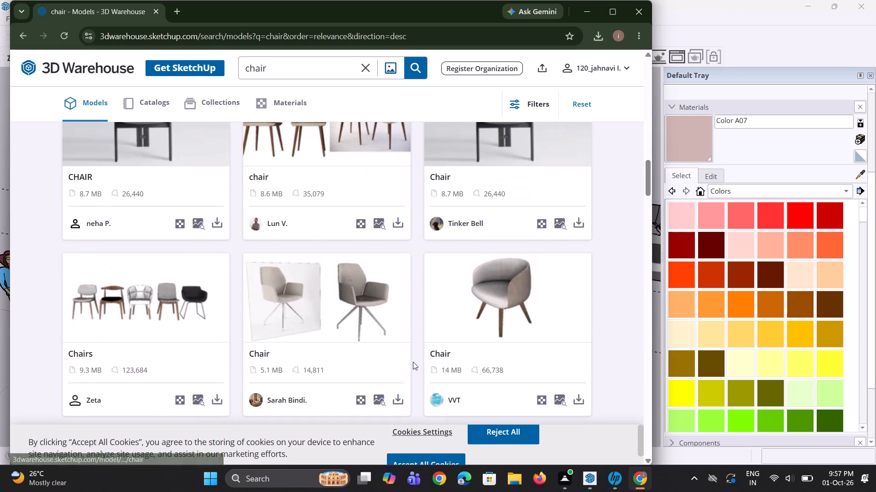
left_click(399, 396)
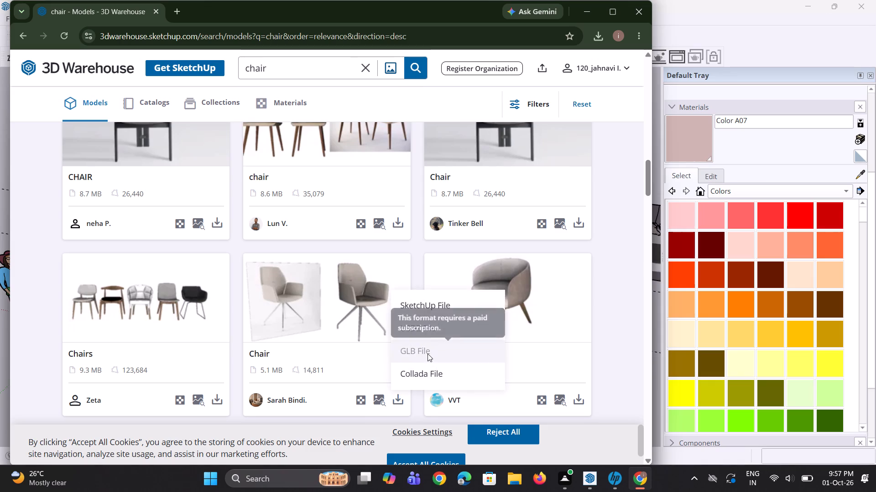
left_click(440, 308)
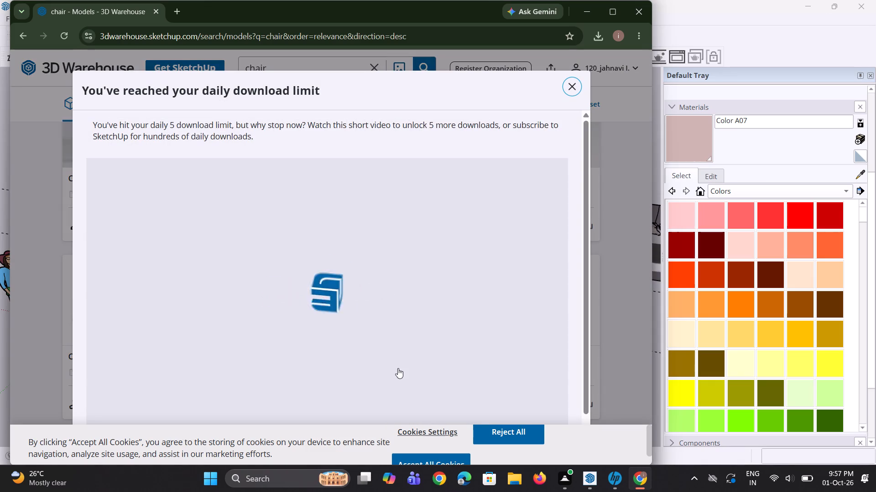
Unlock additional 3D Warehouse downloads by playing the short promotional video and skipping its remainder.
scroll(436, 349, "down", 7)
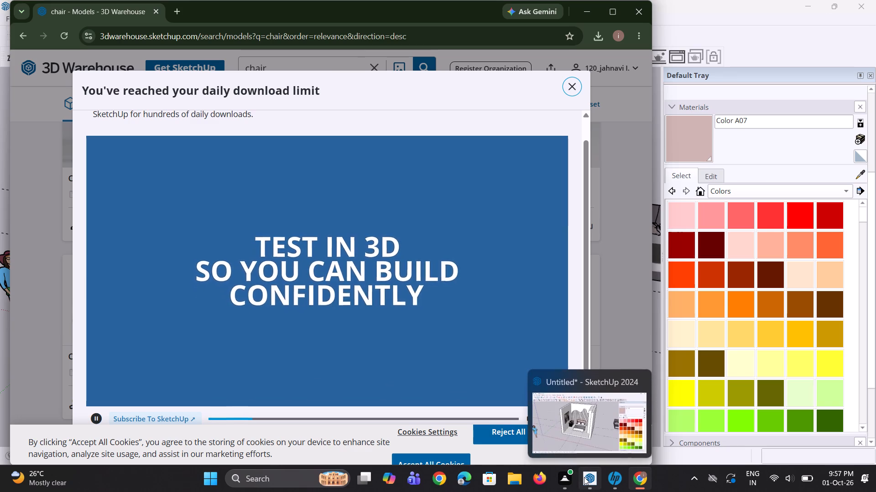
left_click(584, 477)
scroll(376, 344, "down", 1)
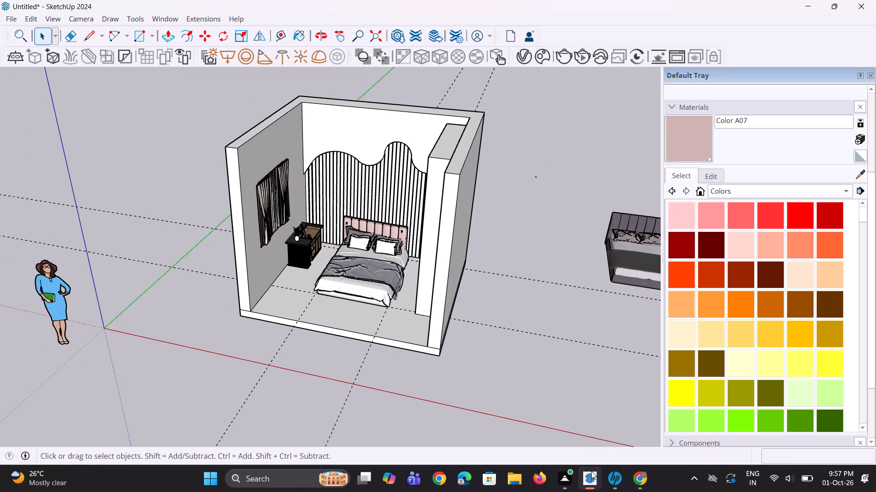
left_click(639, 484)
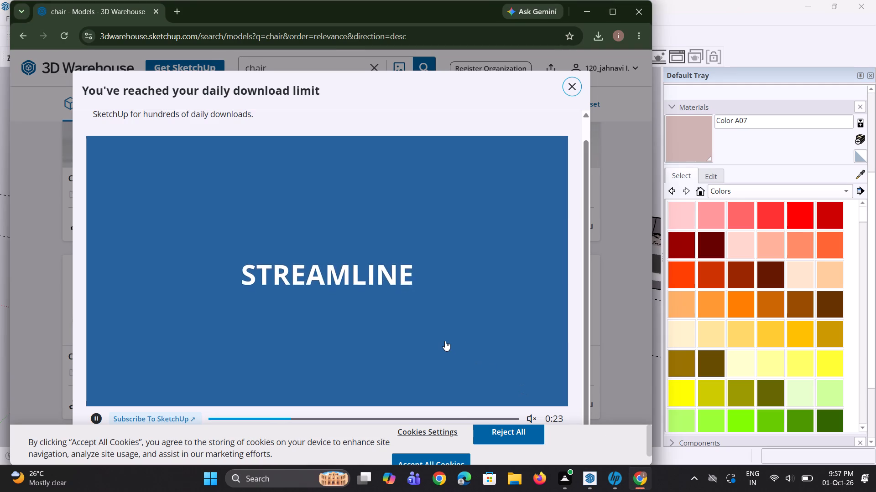
scroll(445, 341, "down", 2)
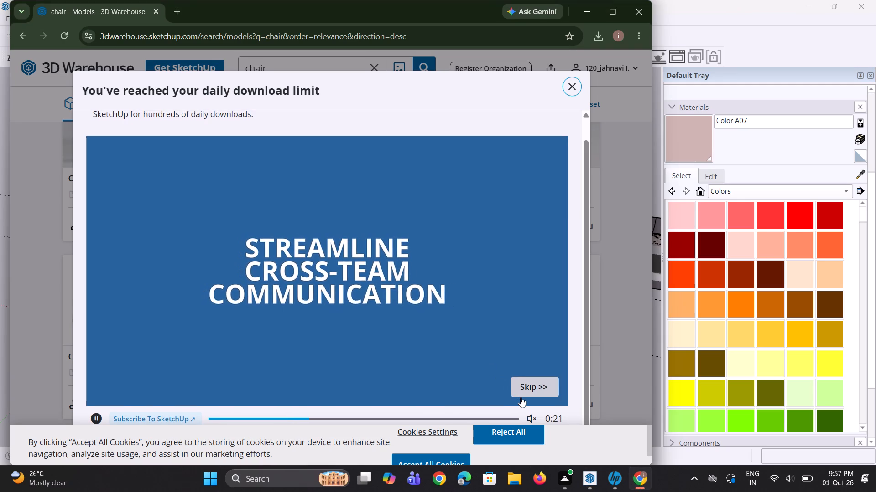
left_click(521, 396)
left_click(344, 339)
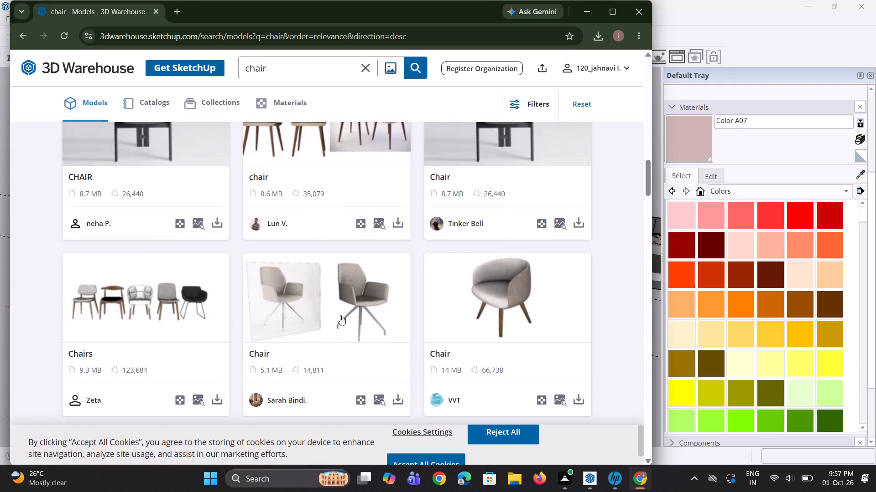
Download the 5.1 MB beige armchair with metal legs as a SketchUp file.
left_click(395, 397)
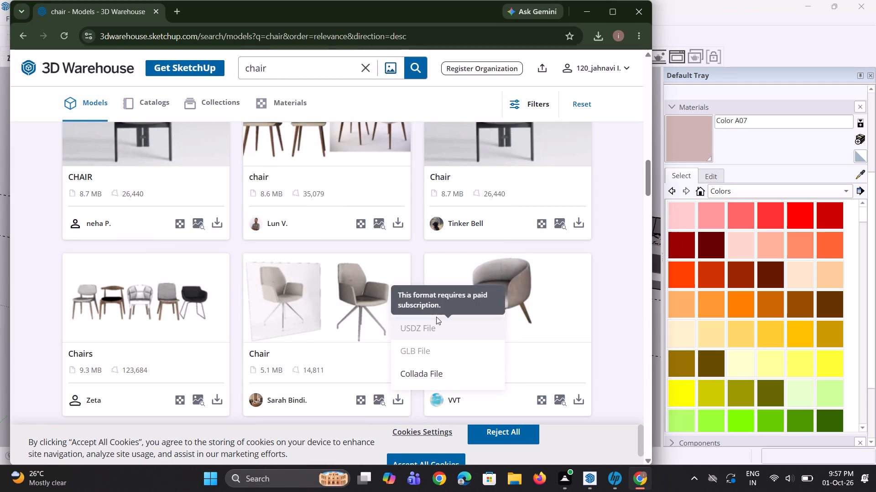
left_click(439, 313)
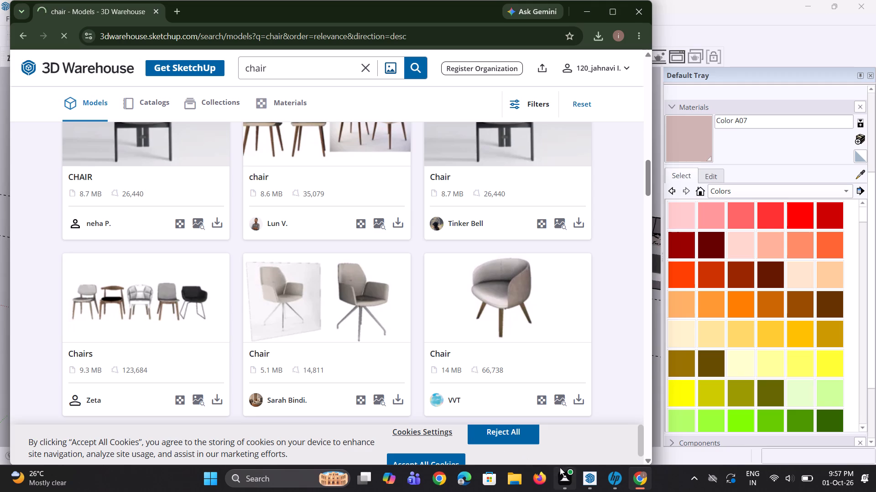
Switch to SketchUp, import the Chair+0019 model and place it on the ground outside the room, beside the wardrobe-side wall.
left_click(597, 482)
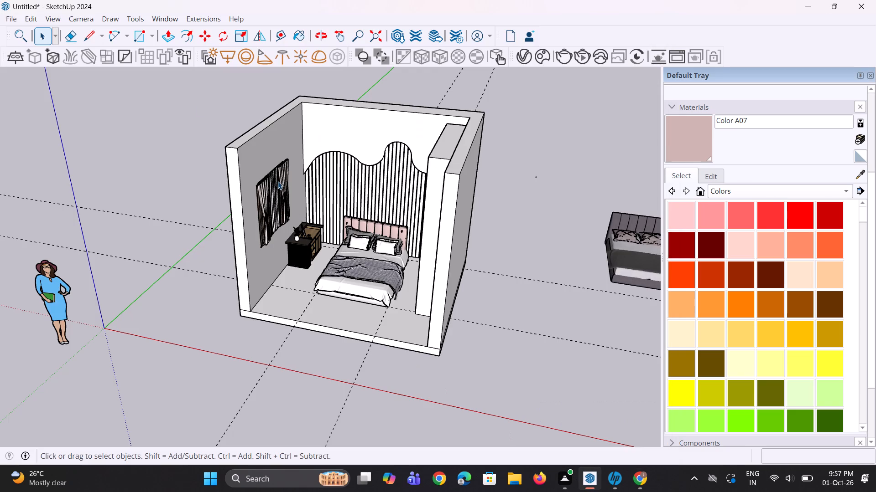
left_click(15, 20)
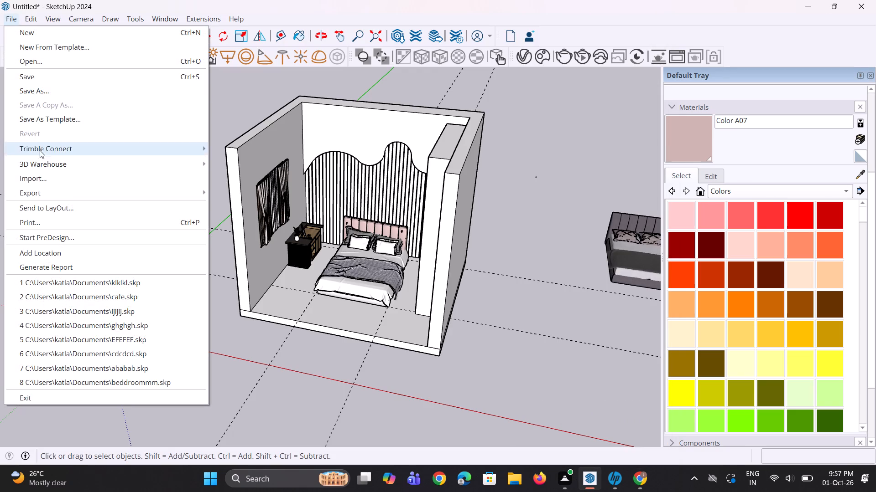
left_click(46, 176)
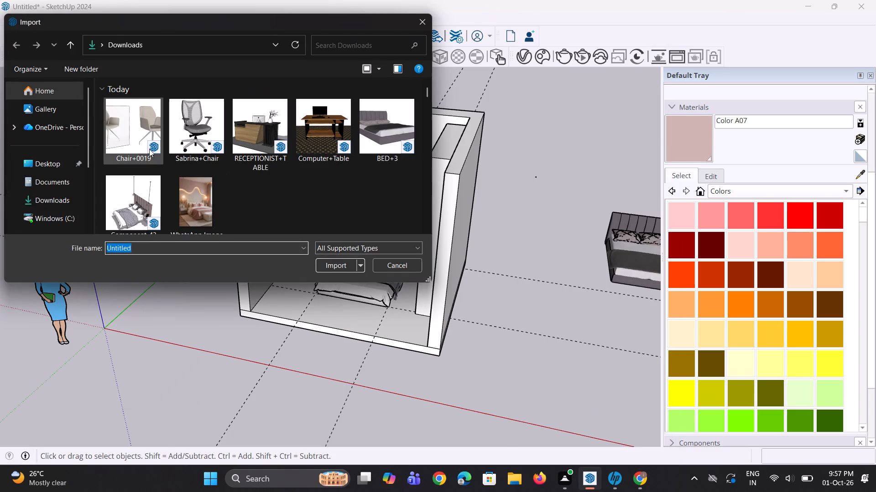
left_click(140, 143)
left_click(340, 266)
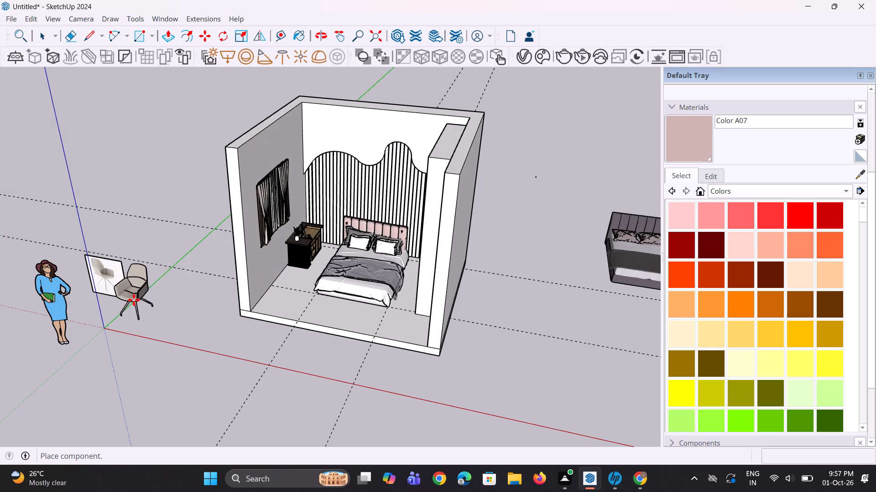
scroll(138, 299, "down", 3)
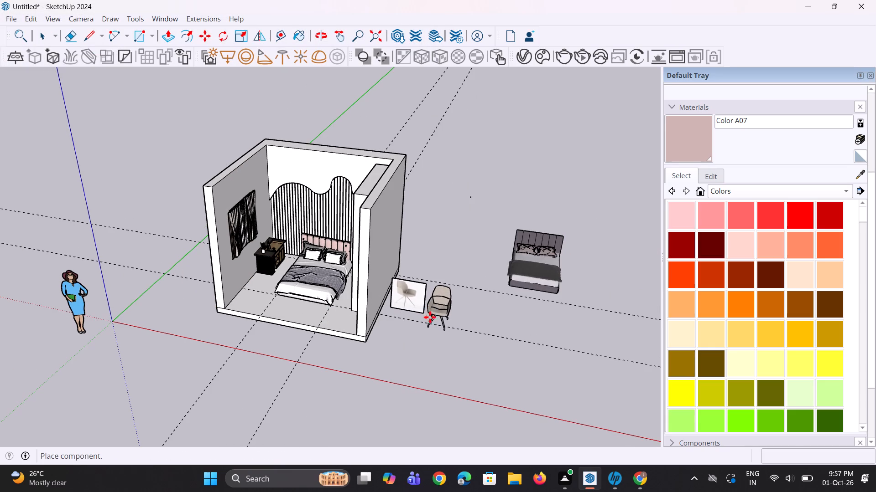
left_click(431, 322)
middle_click_drag(418, 344, 451, 292)
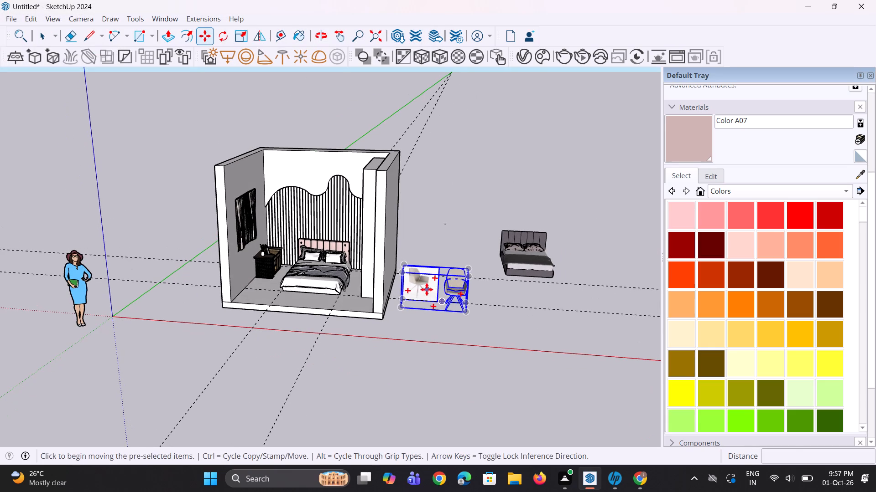
Explode the imported chair model and delete the flat preview picture standing beside the armchair.
right_click(427, 289)
left_click(457, 92)
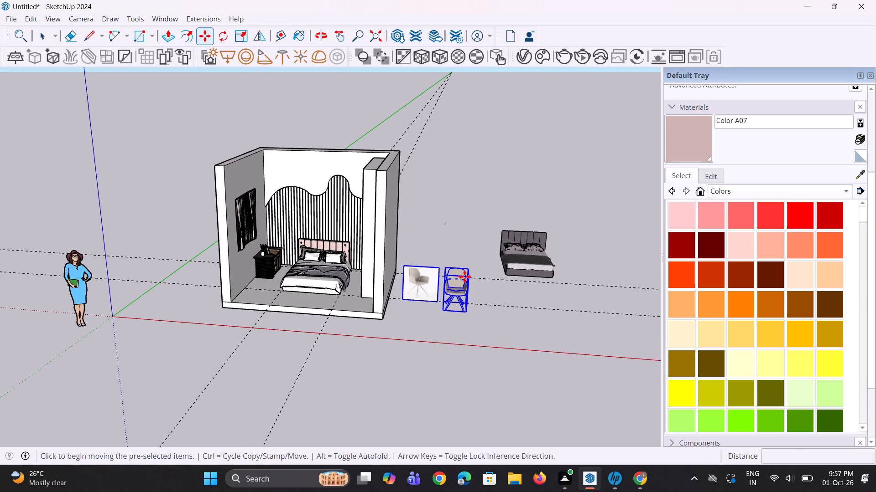
key("space")
key("space")
left_click(497, 295)
left_click(433, 287)
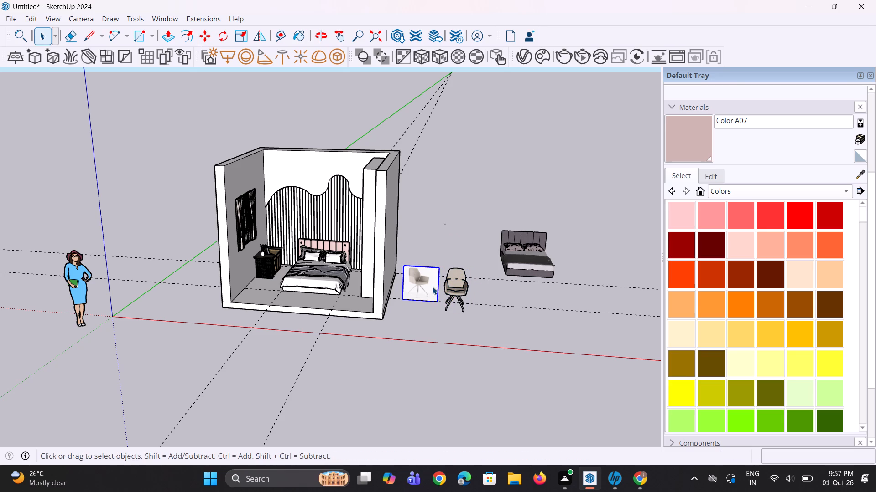
key("Print")
key("Delete")
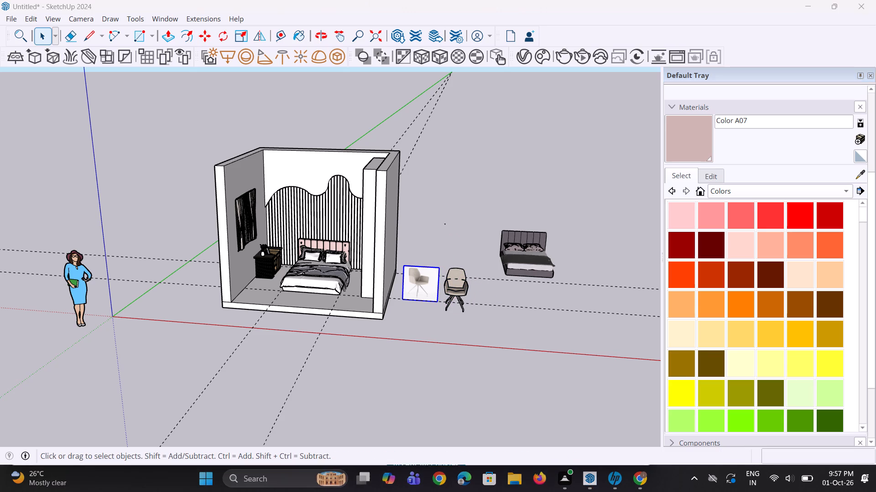
left_click(525, 26)
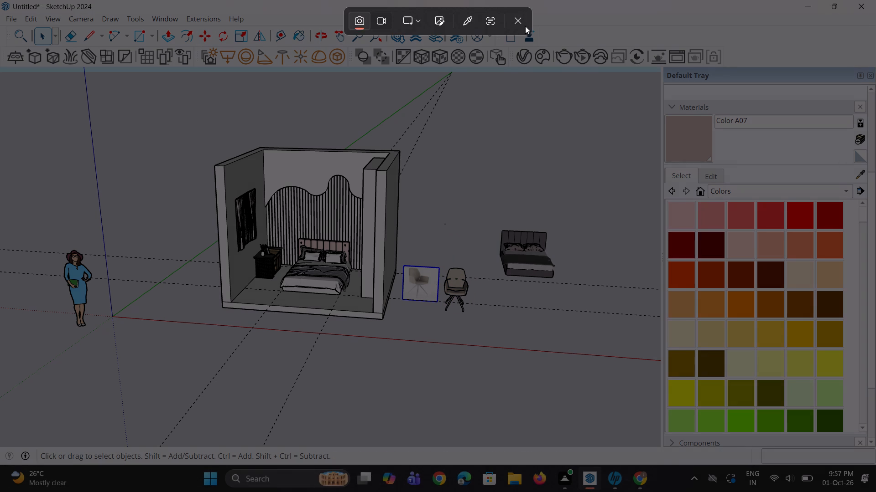
key("Delete")
Save the model in the Documents folder under the file name mnmnmn.
middle_click_drag(422, 272, 429, 284)
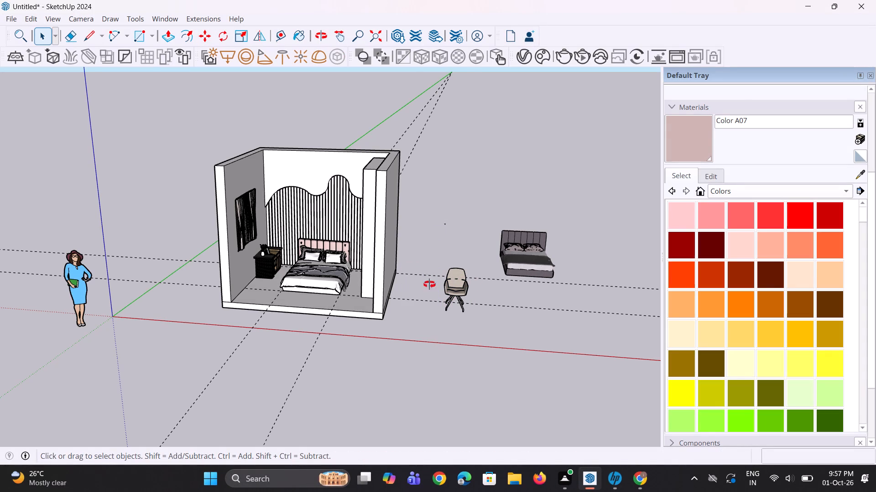
middle_click_drag(429, 284, 442, 312)
scroll(460, 284, "up", 5)
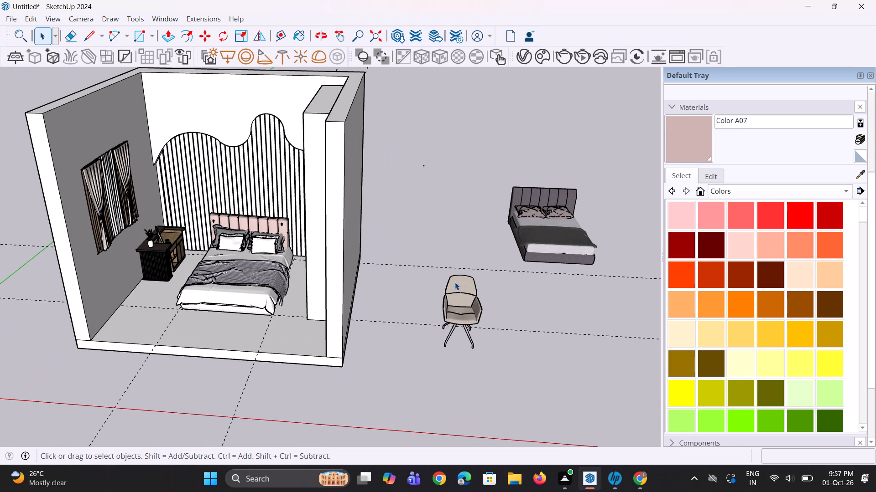
key("ctrl+s")
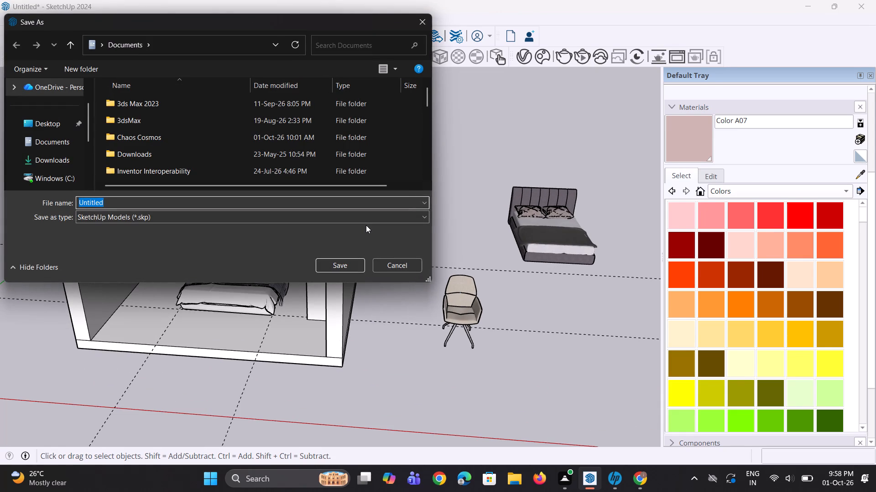
type("mnmnmn")
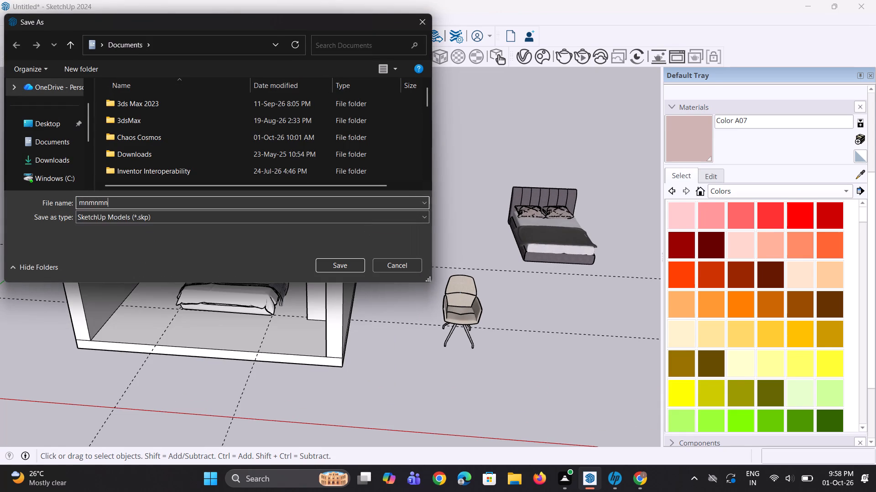
key("Return")
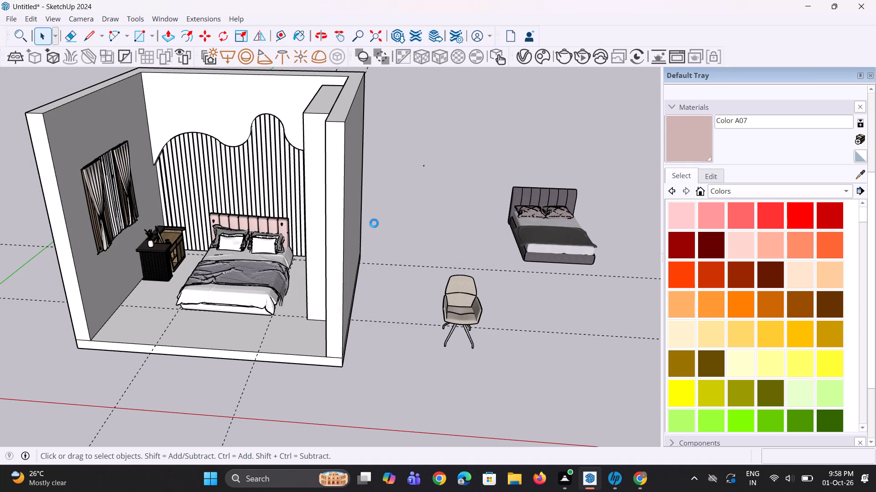
Rotate the beige armchair about a quarter turn on the ground plane so its seat faces towards the room.
scroll(441, 324, "up", 1)
scroll(359, 290, "down", 1)
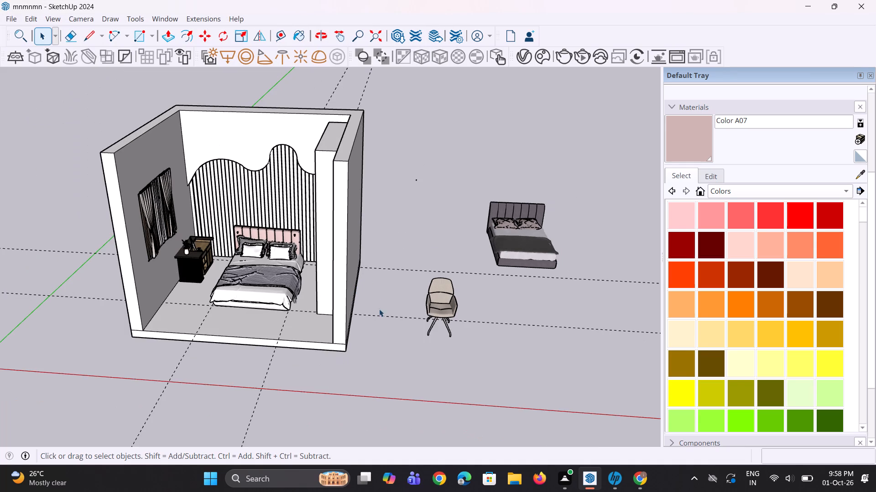
scroll(401, 315, "up", 5)
left_click(445, 317)
scroll(401, 288, "down", 4)
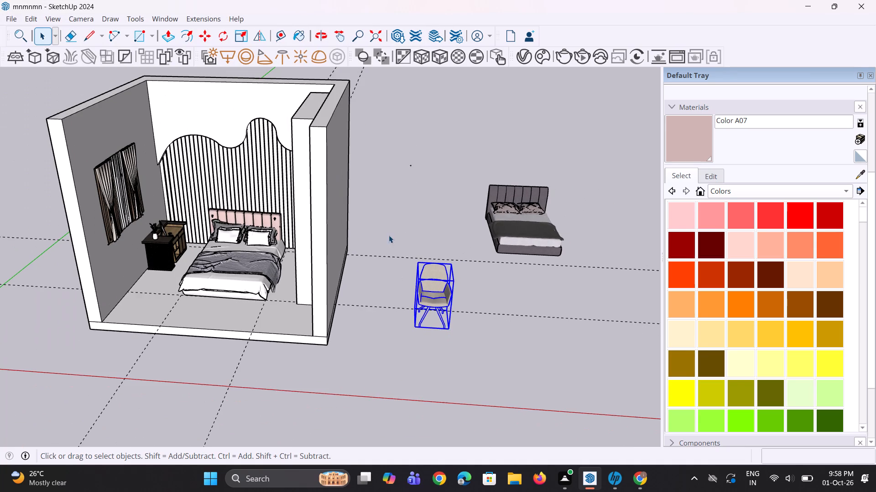
left_click(222, 36)
left_click(412, 379)
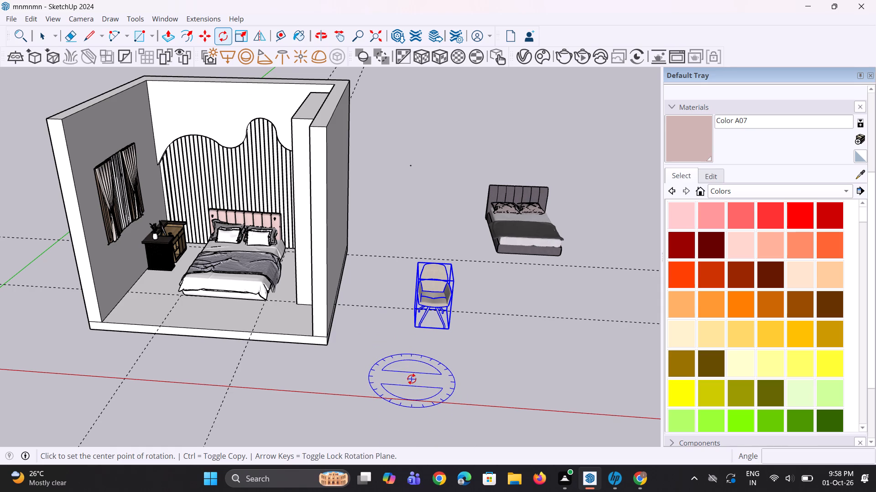
left_click(494, 383)
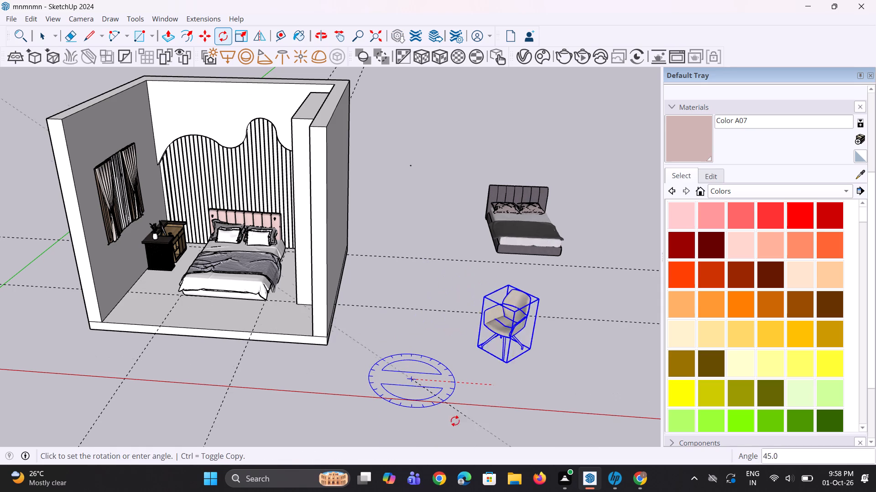
left_click(413, 429)
Scale the beige armchair down uniformly to about 0.80 from its lower corner.
scroll(529, 395, "down", 3)
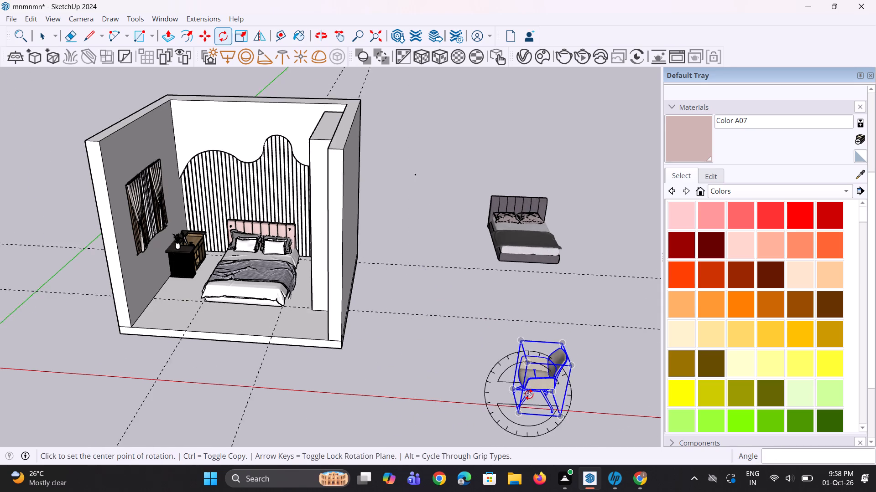
scroll(529, 395, "down", 2)
middle_click_drag(462, 395, 510, 396)
scroll(559, 389, "up", 3)
key("s")
scroll(572, 305, "up", 1)
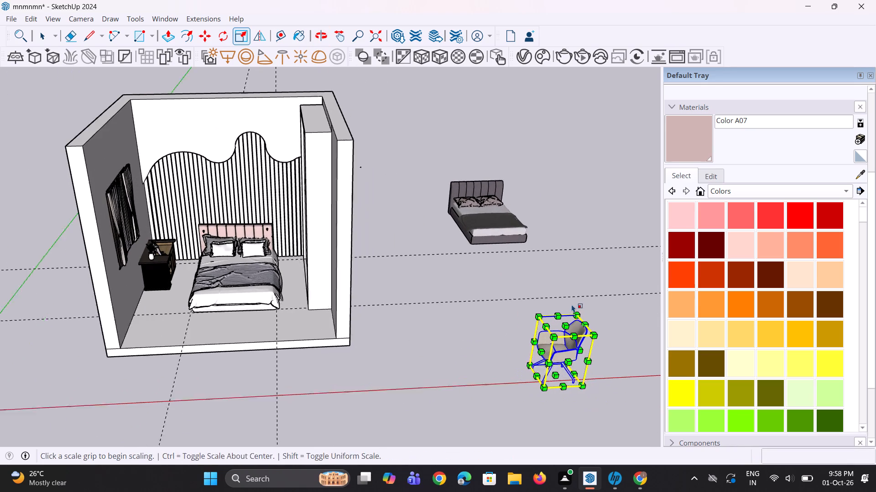
scroll(572, 304, "up", 1)
left_click(544, 400)
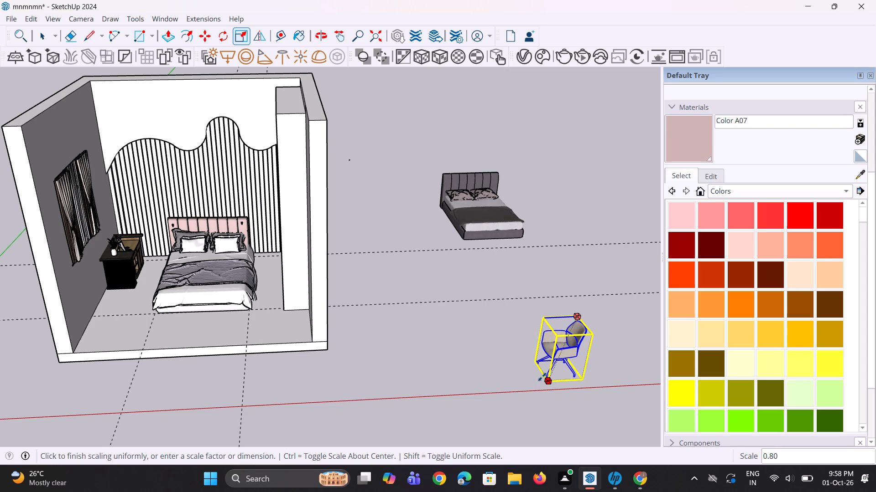
left_click(542, 374)
Move the armchair by its lower corner onto the bedroom floor, between the desk and the bed.
scroll(542, 373, "up", 4)
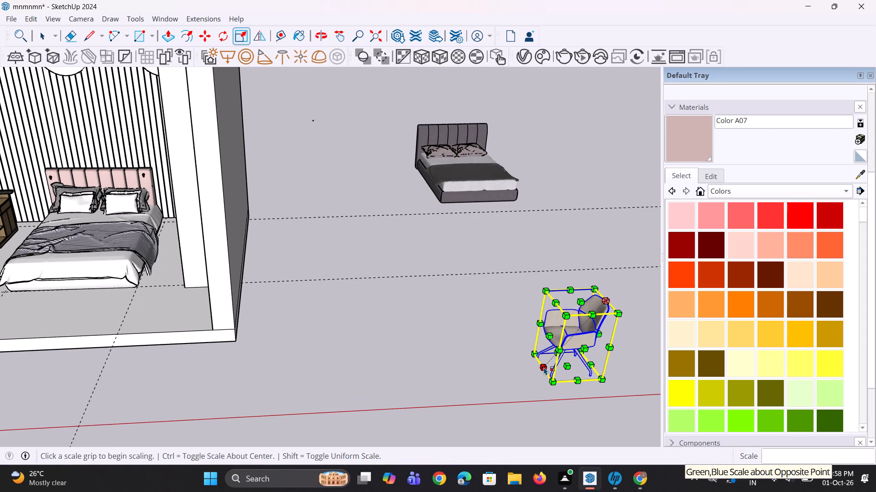
key("m")
left_click(552, 381)
scroll(551, 389, "down", 3)
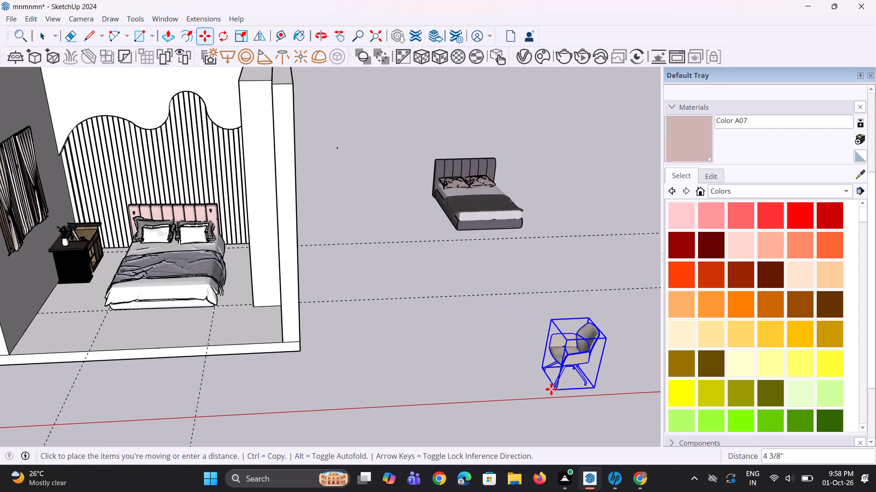
scroll(551, 389, "down", 1)
scroll(86, 305, "up", 14)
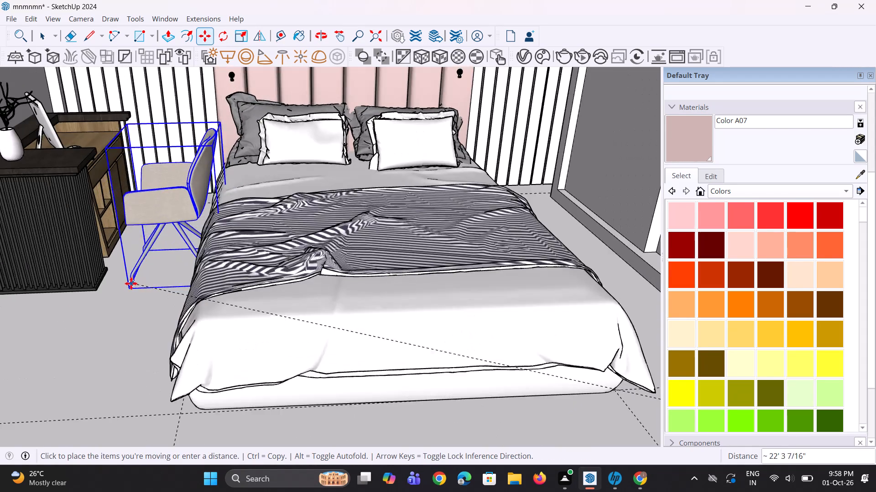
scroll(131, 283, "up", 3)
left_click(118, 278)
Scale the armchair down uniformly by a further factor of about 0.71 so it suits the desk.
middle_click_drag(107, 344, 136, 266)
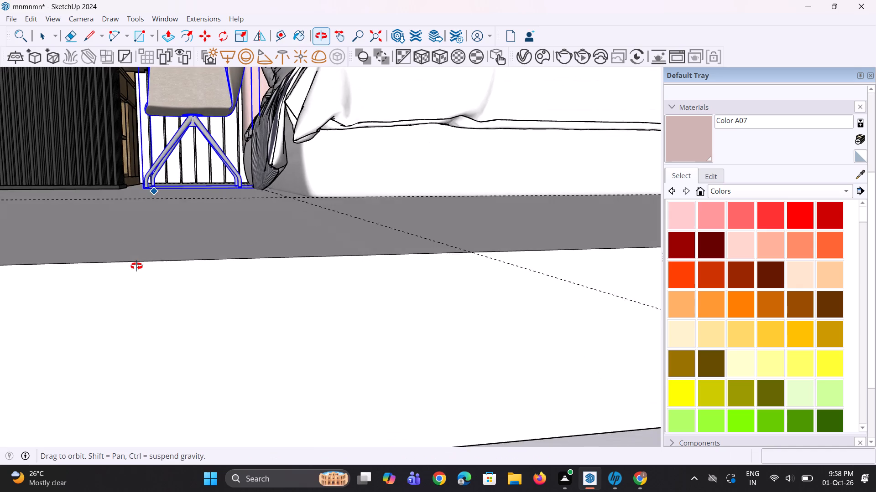
middle_click_drag(136, 266, 129, 334)
scroll(130, 330, "down", 4)
middle_click_drag(186, 313, 158, 379)
scroll(158, 379, "down", 1)
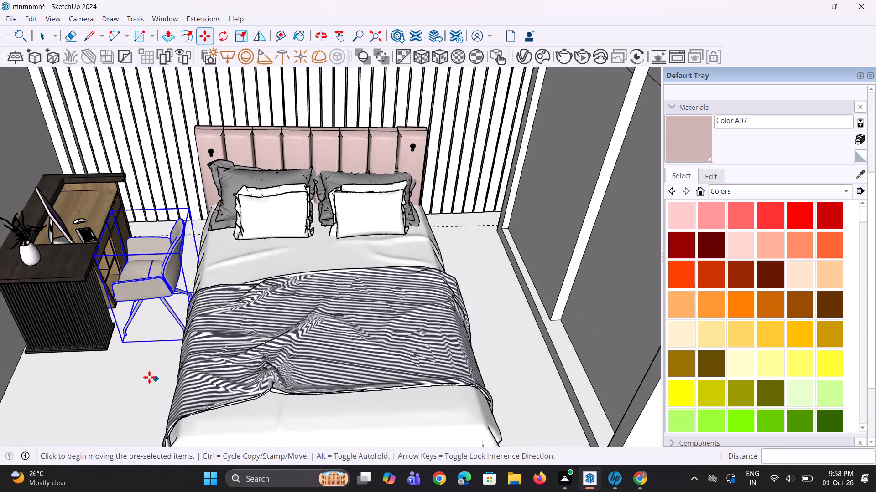
scroll(149, 369, "down", 4)
middle_click_drag(162, 345, 136, 369)
scroll(154, 286, "up", 2)
key("s")
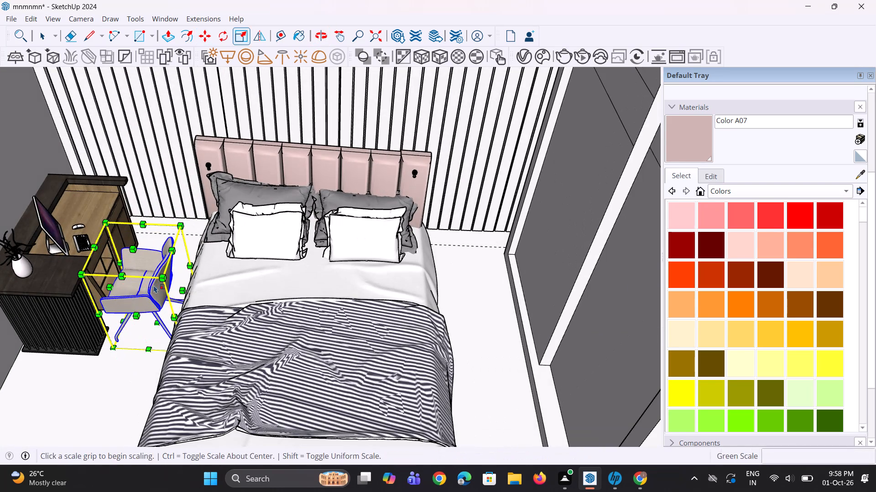
left_click(184, 226)
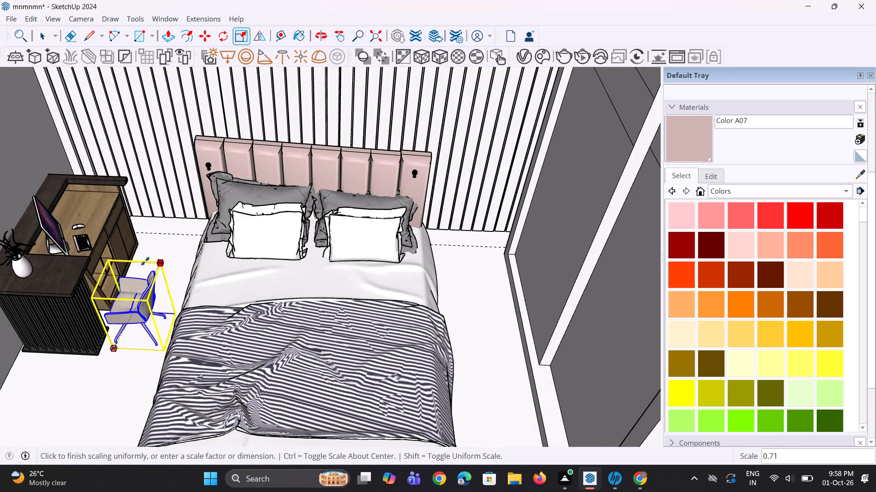
left_click(143, 264)
Move the armchair about 10 7/8" along the green axis towards the slatted headboard wall.
middle_click_drag(88, 332, 0, 392)
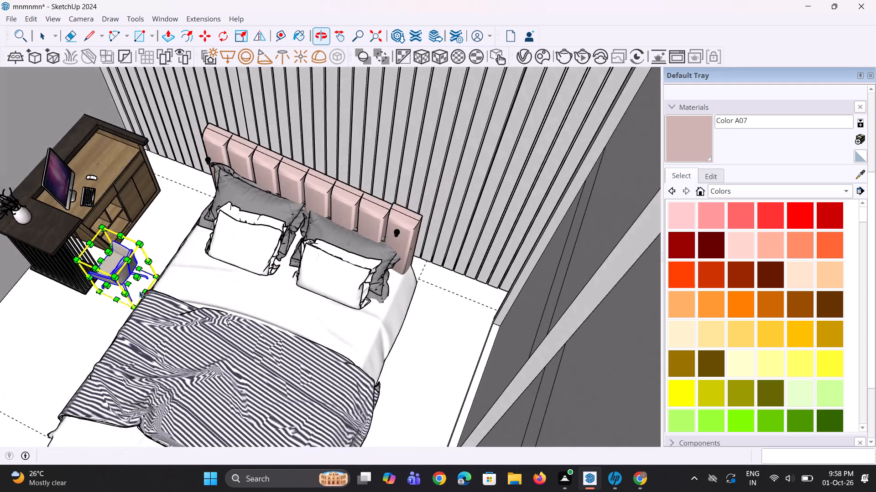
scroll(150, 281, "up", 3)
middle_click_drag(160, 288, 0, 343)
scroll(311, 172, "up", 1)
scroll(230, 301, "down", 5)
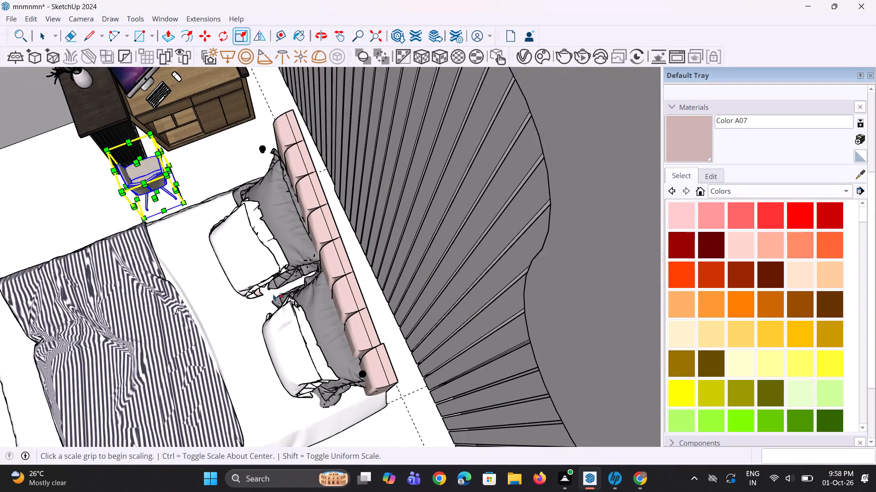
scroll(210, 258, "down", 4)
middle_click_drag(199, 300, 175, 273)
scroll(245, 206, "up", 6)
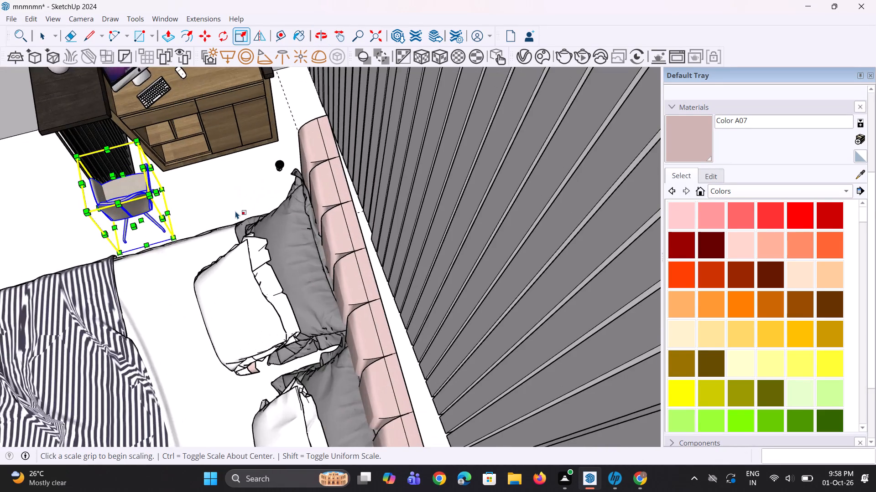
key("m")
scroll(161, 210, "up", 2)
left_click(152, 184)
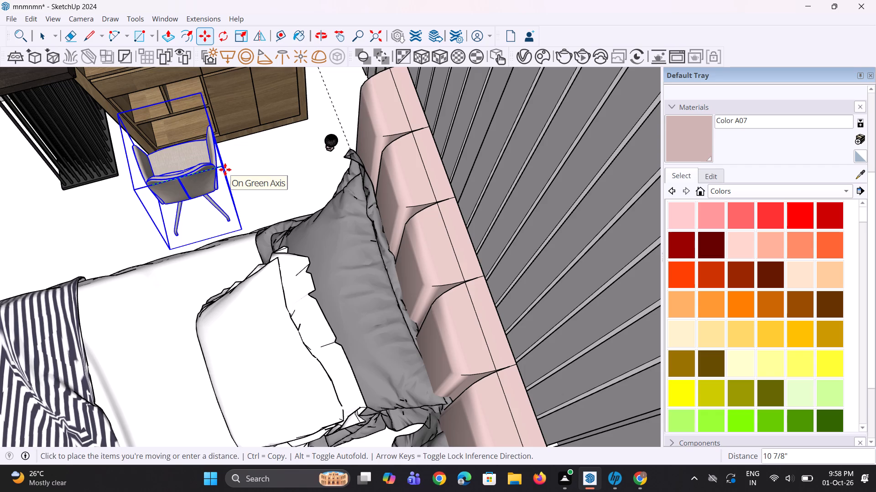
left_click(225, 169)
Move the armchair about 3 7/8" along the red axis towards the desk and clear the selection.
middle_click_drag(130, 215, 380, 159)
scroll(218, 290, "down", 4)
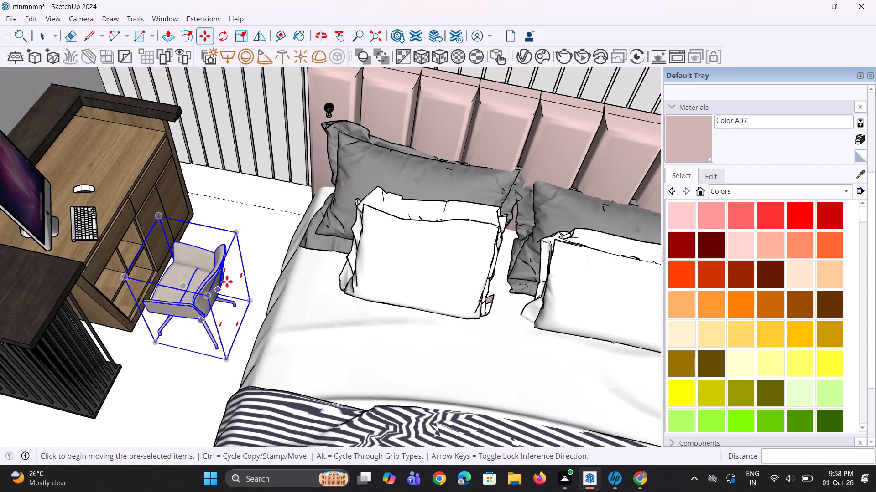
middle_click_drag(178, 352, 219, 301)
scroll(170, 340, "up", 6)
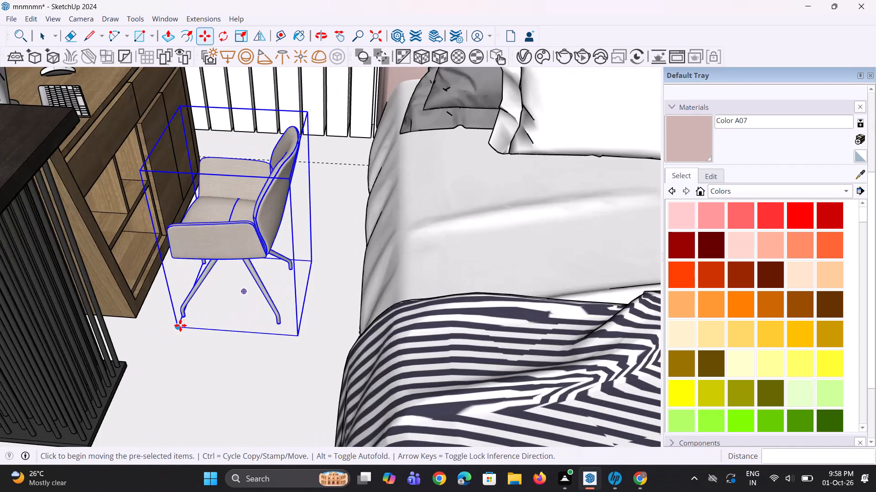
left_click(180, 325)
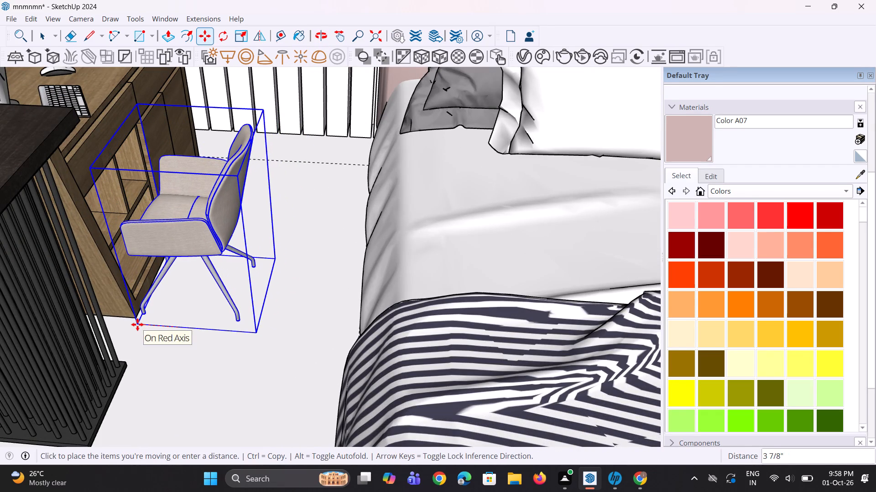
left_click(137, 324)
scroll(282, 359, "down", 4)
key("space")
key("space")
scroll(289, 360, "down", 9)
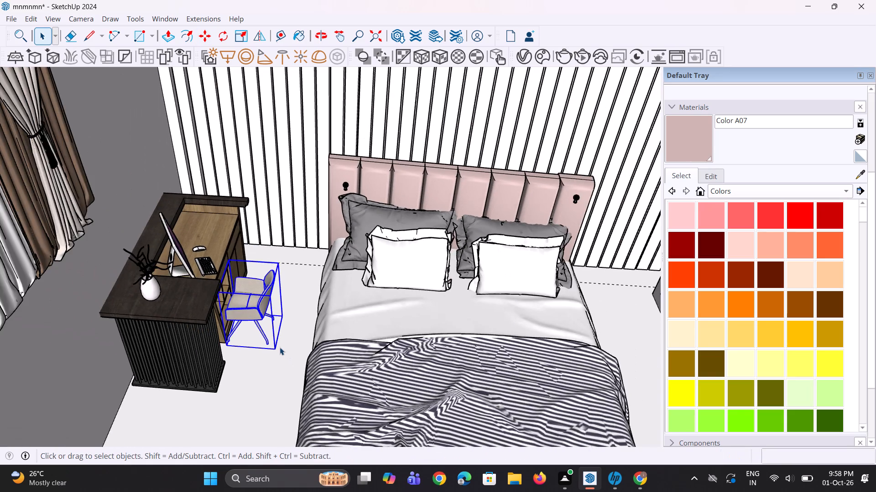
scroll(280, 347, "down", 11)
left_click(103, 218)
Examine the armchair's size and placement in relation to the desk and bed.
scroll(316, 345, "up", 2)
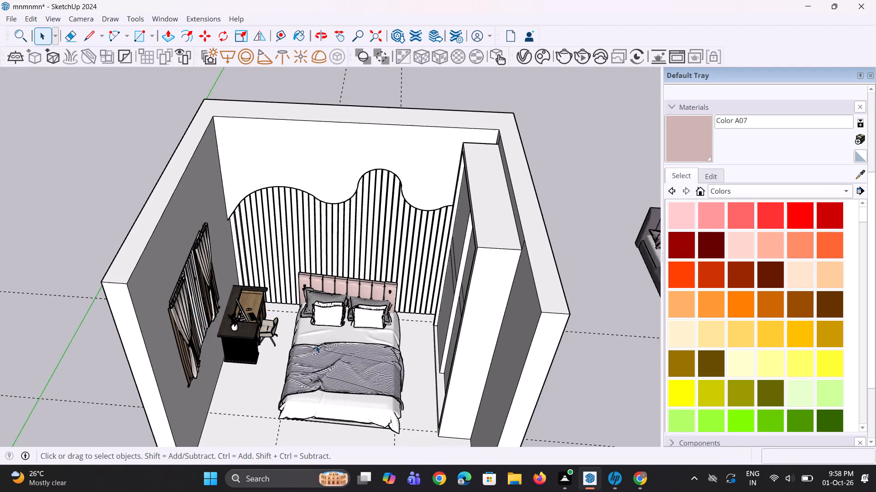
scroll(316, 345, "up", 1)
middle_click_drag(314, 350, 265, 385)
scroll(250, 292, "up", 6)
middle_click_drag(256, 292, 273, 270)
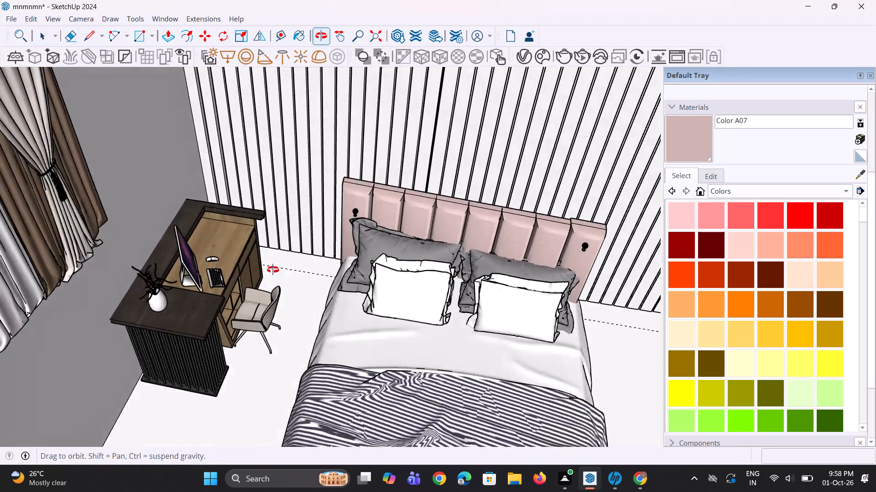
middle_click_drag(273, 270, 259, 312)
scroll(305, 291, "up", 3)
middle_click_drag(292, 293, 335, 272)
scroll(292, 293, "up", 1)
scroll(333, 308, "down", 3)
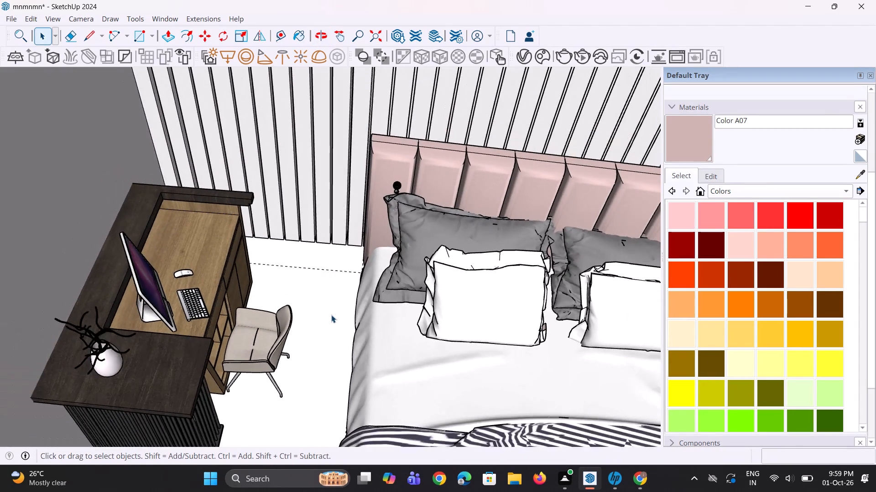
scroll(331, 315, "down", 5)
middle_click_drag(331, 336, 348, 309)
middle_click_drag(346, 337, 293, 321)
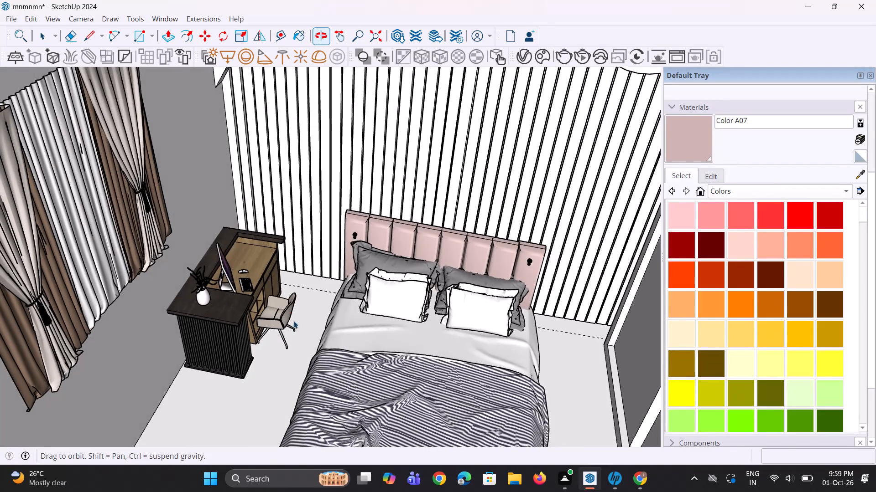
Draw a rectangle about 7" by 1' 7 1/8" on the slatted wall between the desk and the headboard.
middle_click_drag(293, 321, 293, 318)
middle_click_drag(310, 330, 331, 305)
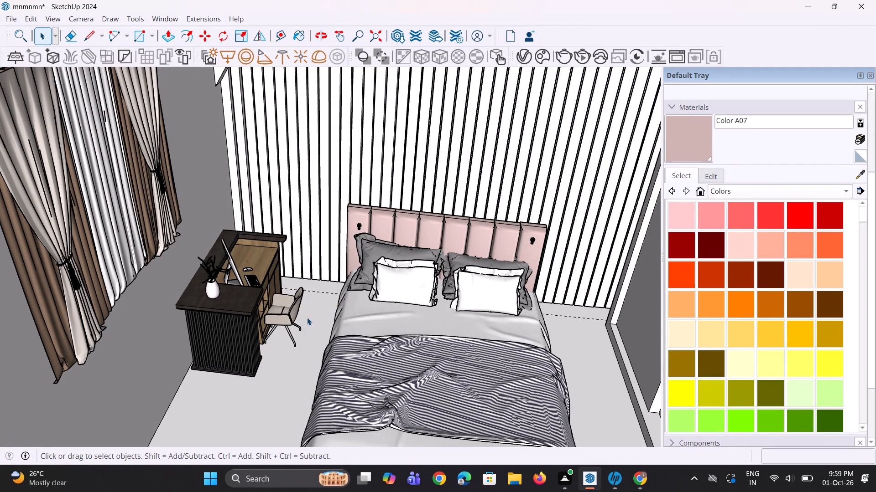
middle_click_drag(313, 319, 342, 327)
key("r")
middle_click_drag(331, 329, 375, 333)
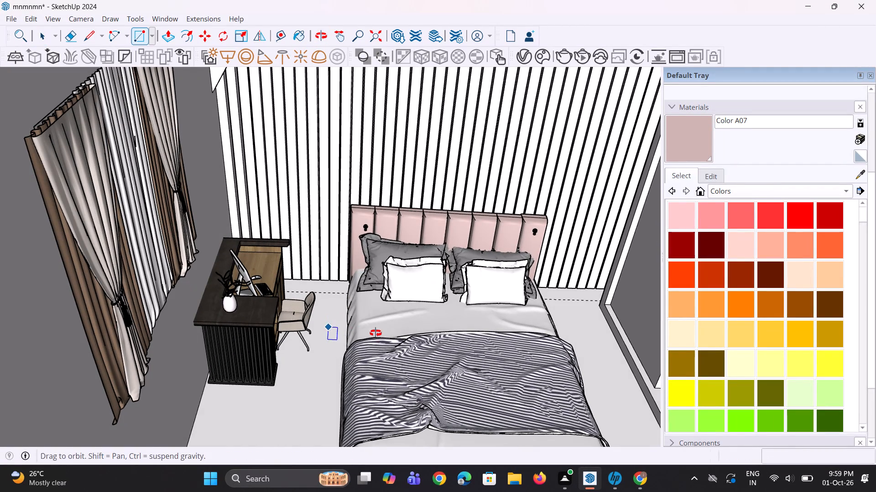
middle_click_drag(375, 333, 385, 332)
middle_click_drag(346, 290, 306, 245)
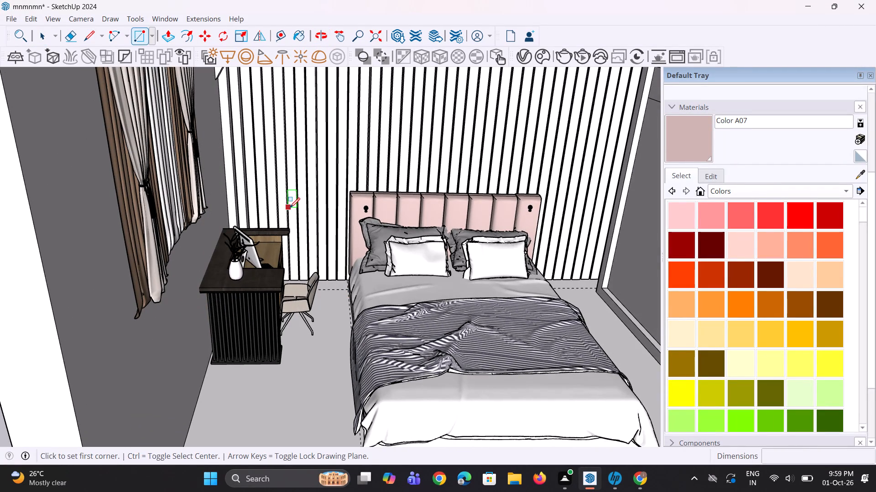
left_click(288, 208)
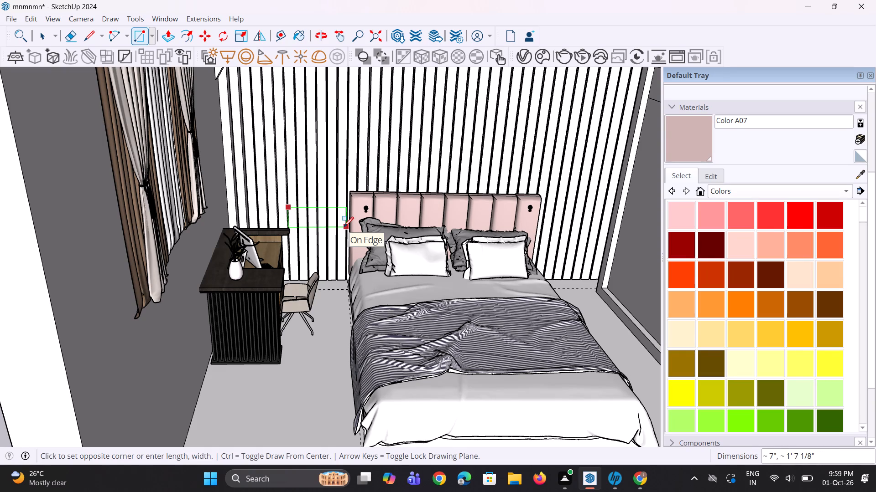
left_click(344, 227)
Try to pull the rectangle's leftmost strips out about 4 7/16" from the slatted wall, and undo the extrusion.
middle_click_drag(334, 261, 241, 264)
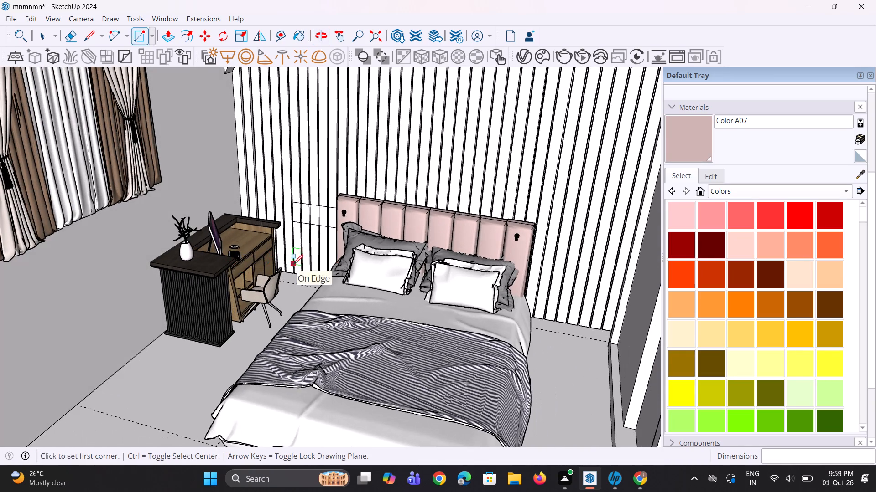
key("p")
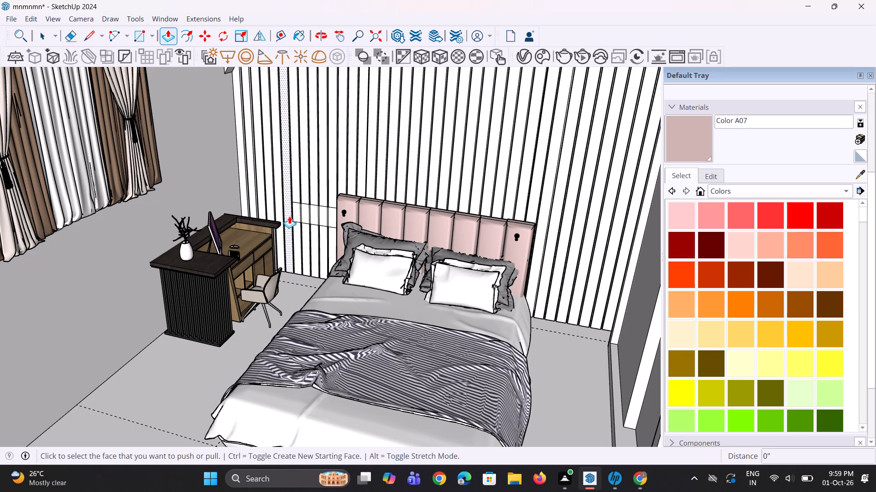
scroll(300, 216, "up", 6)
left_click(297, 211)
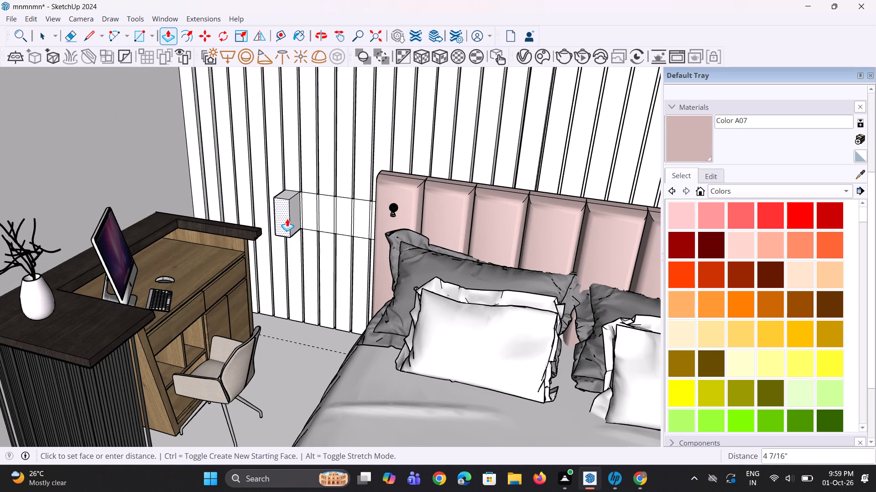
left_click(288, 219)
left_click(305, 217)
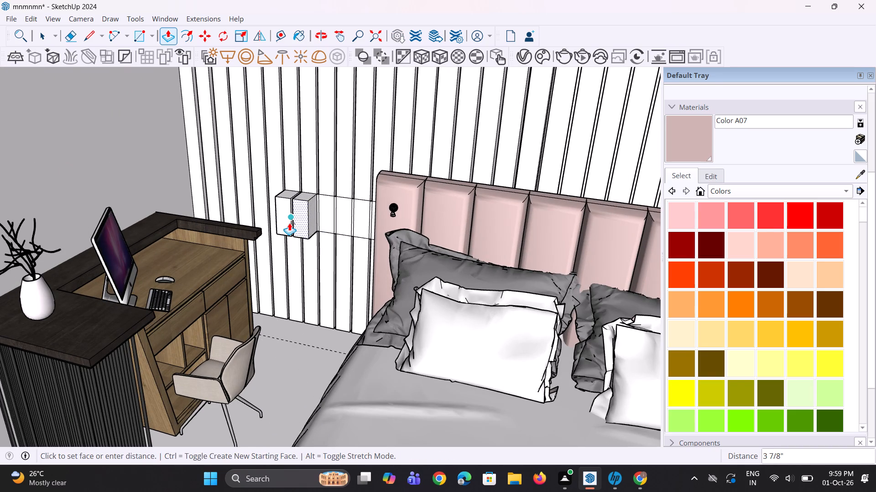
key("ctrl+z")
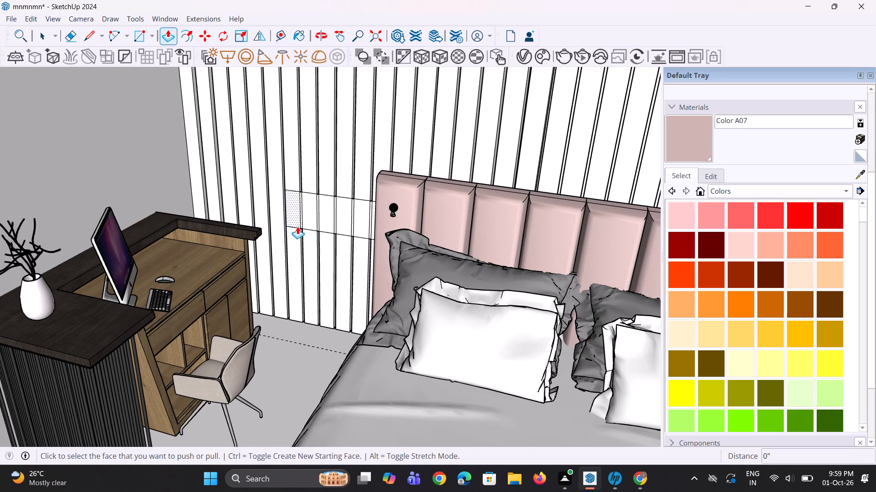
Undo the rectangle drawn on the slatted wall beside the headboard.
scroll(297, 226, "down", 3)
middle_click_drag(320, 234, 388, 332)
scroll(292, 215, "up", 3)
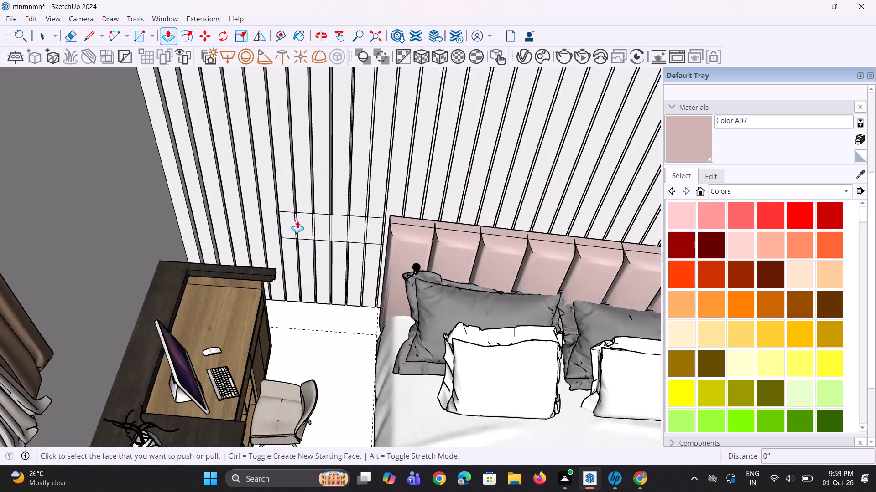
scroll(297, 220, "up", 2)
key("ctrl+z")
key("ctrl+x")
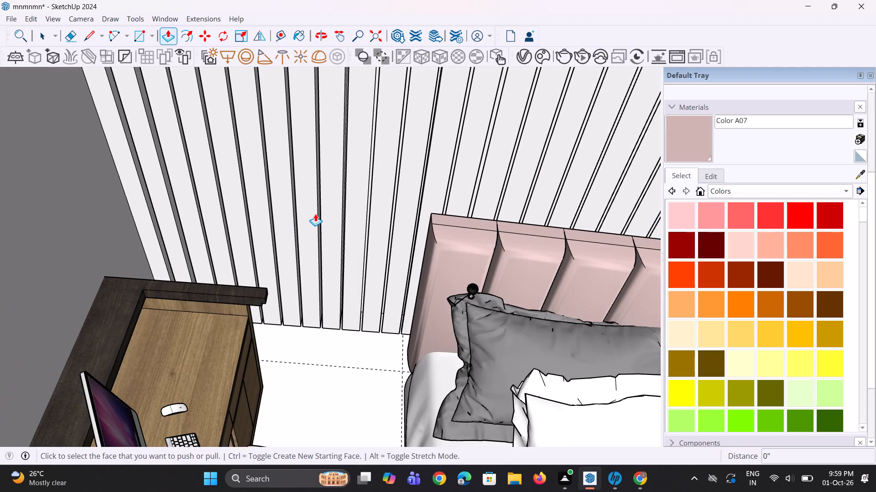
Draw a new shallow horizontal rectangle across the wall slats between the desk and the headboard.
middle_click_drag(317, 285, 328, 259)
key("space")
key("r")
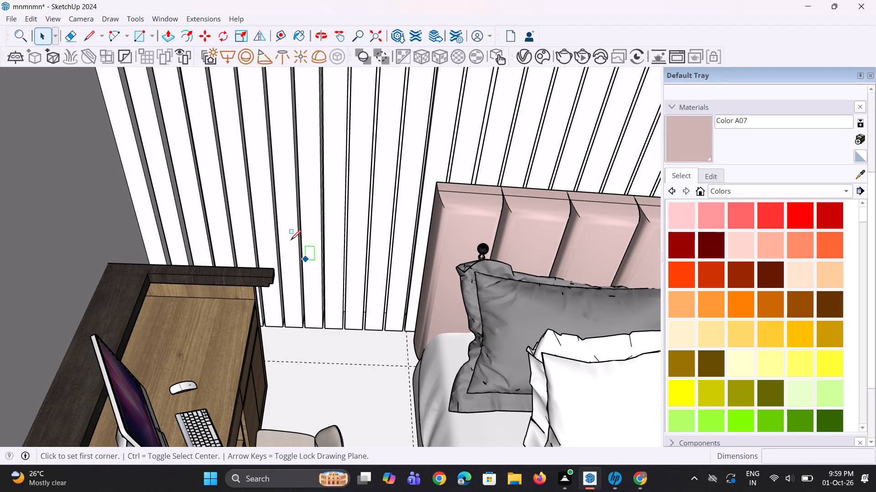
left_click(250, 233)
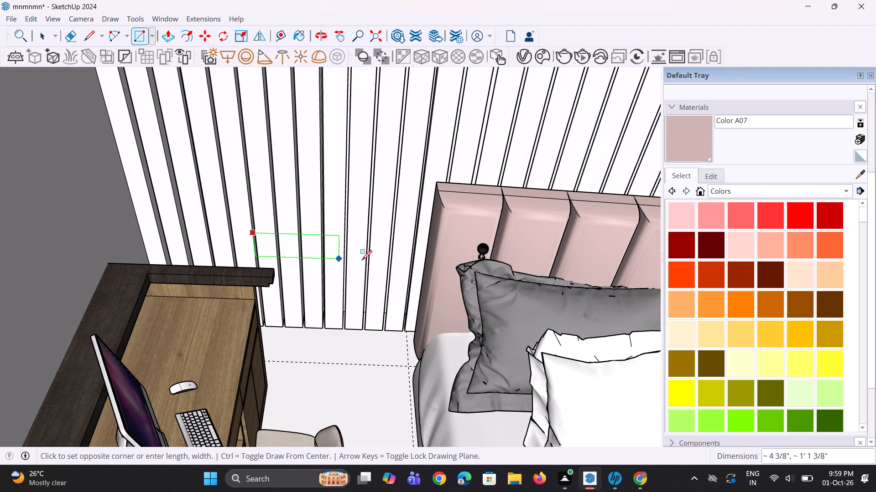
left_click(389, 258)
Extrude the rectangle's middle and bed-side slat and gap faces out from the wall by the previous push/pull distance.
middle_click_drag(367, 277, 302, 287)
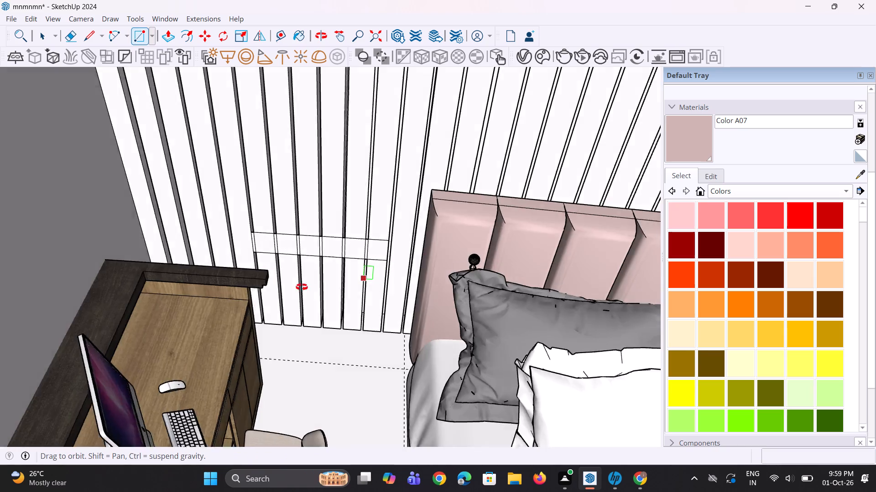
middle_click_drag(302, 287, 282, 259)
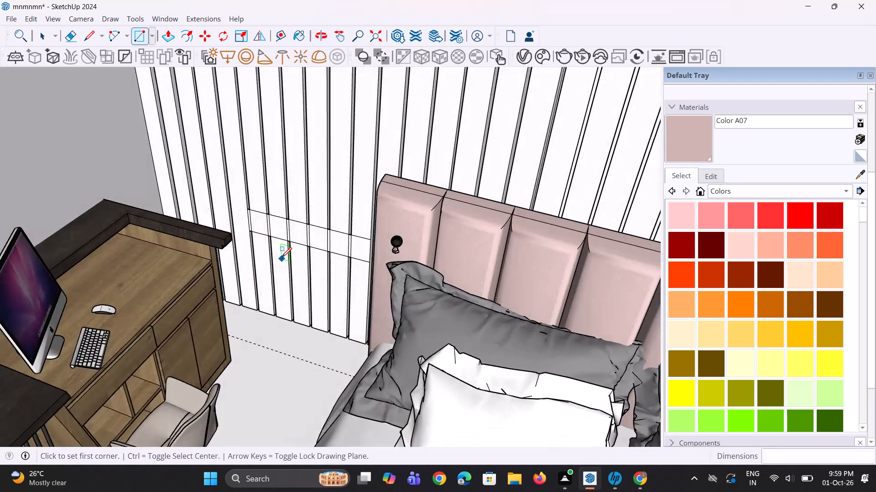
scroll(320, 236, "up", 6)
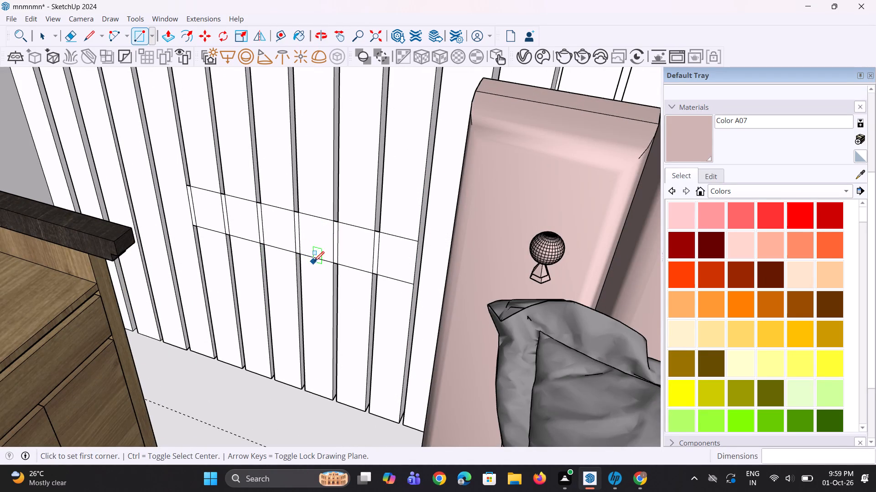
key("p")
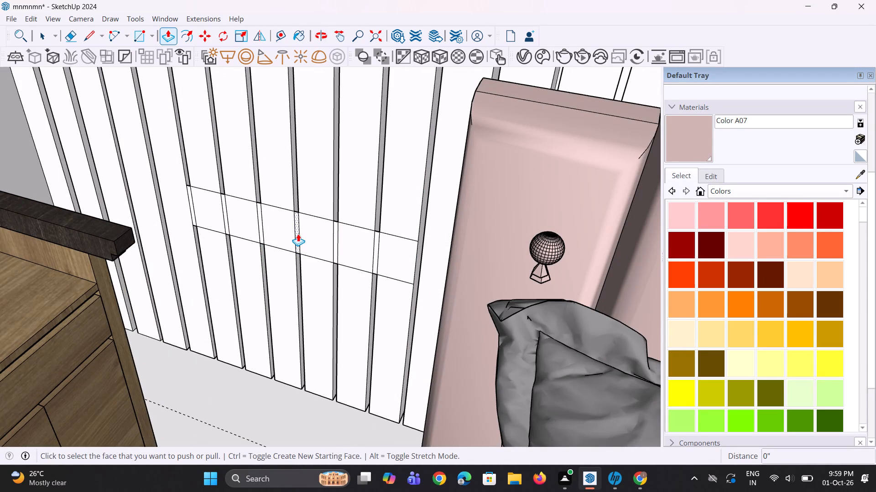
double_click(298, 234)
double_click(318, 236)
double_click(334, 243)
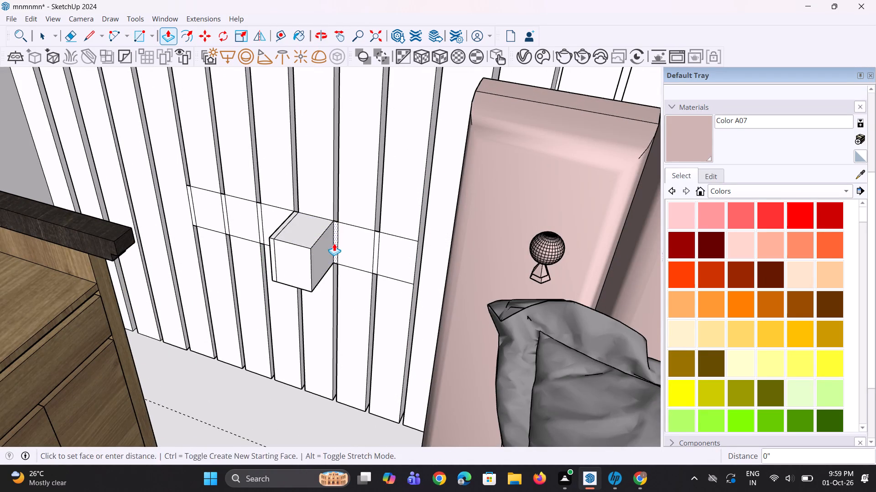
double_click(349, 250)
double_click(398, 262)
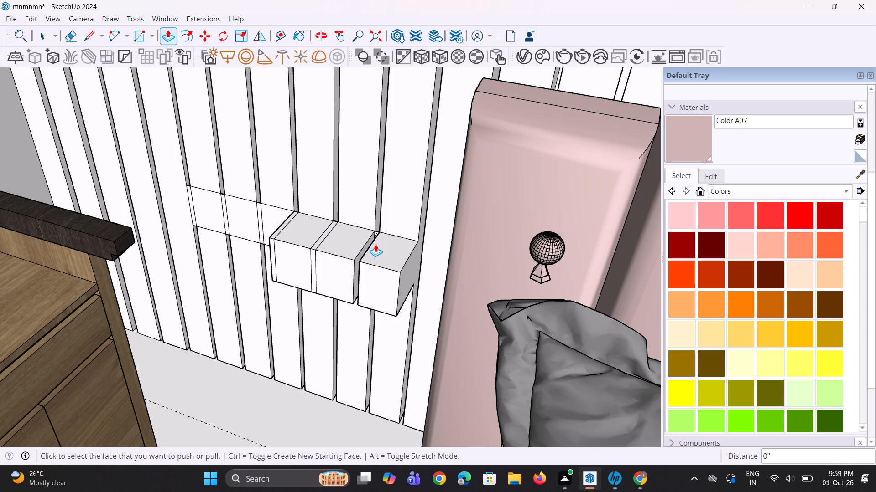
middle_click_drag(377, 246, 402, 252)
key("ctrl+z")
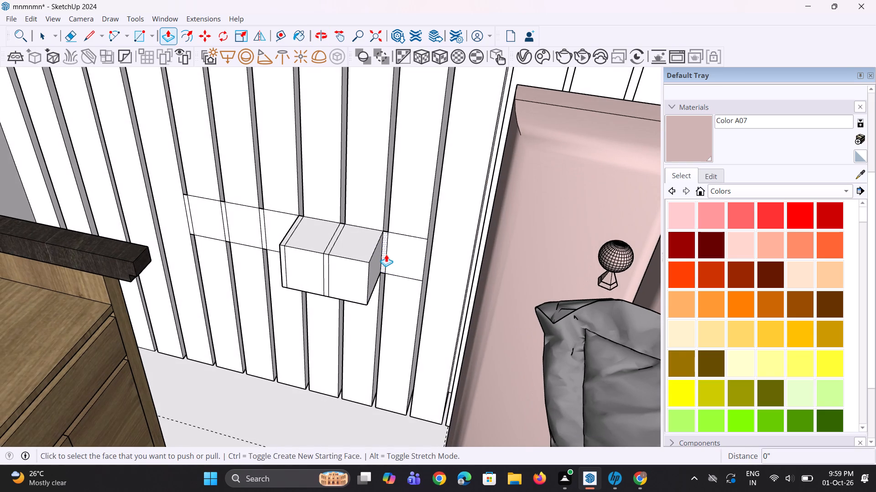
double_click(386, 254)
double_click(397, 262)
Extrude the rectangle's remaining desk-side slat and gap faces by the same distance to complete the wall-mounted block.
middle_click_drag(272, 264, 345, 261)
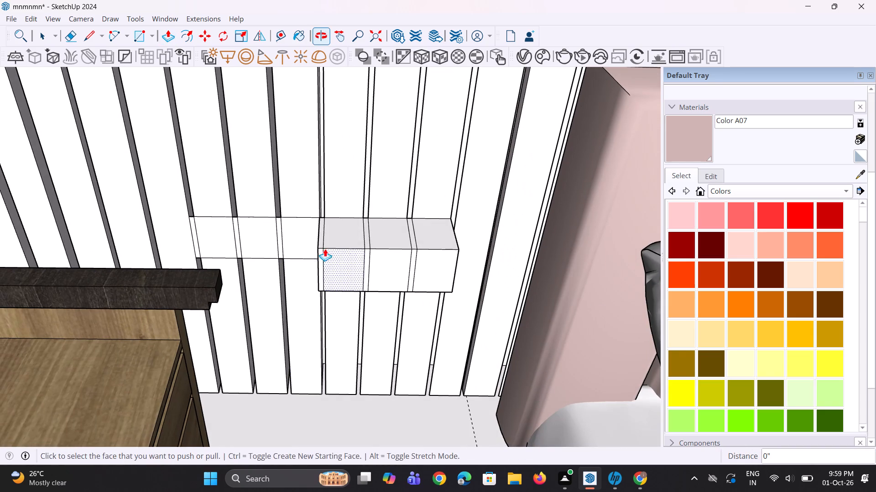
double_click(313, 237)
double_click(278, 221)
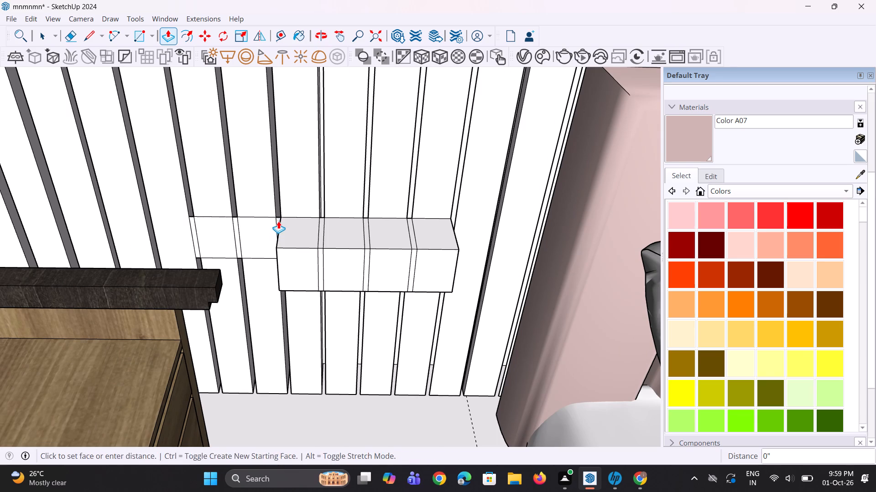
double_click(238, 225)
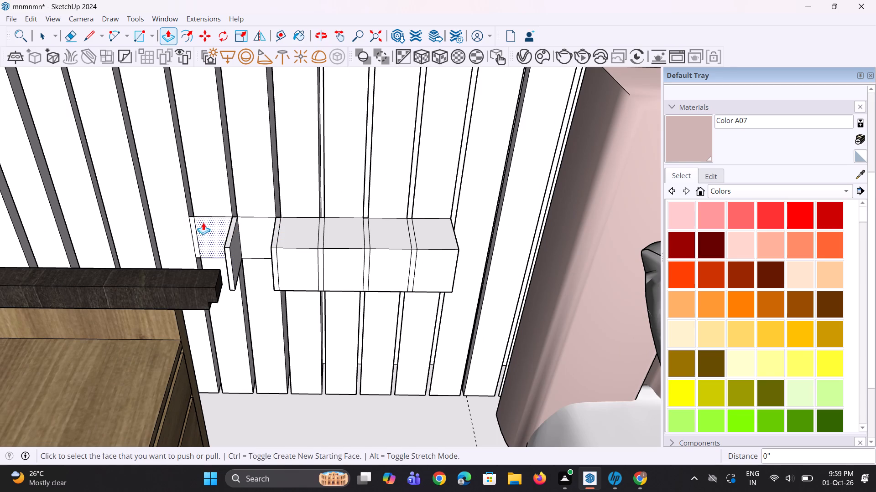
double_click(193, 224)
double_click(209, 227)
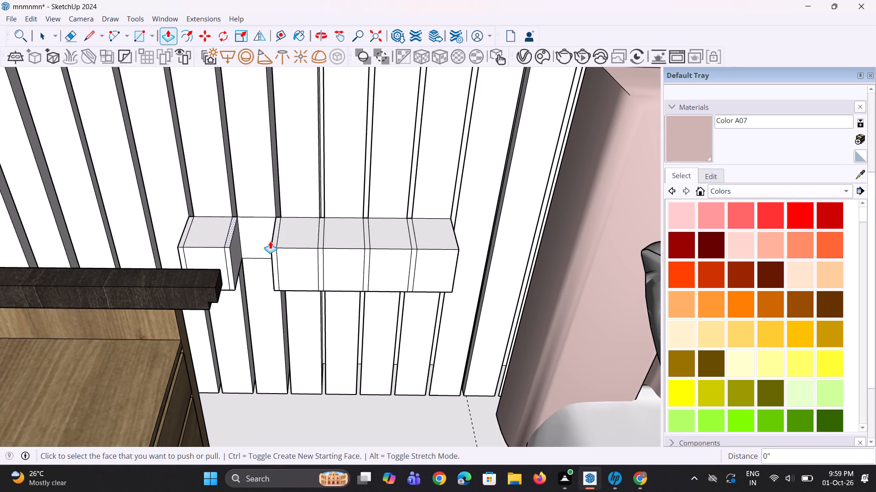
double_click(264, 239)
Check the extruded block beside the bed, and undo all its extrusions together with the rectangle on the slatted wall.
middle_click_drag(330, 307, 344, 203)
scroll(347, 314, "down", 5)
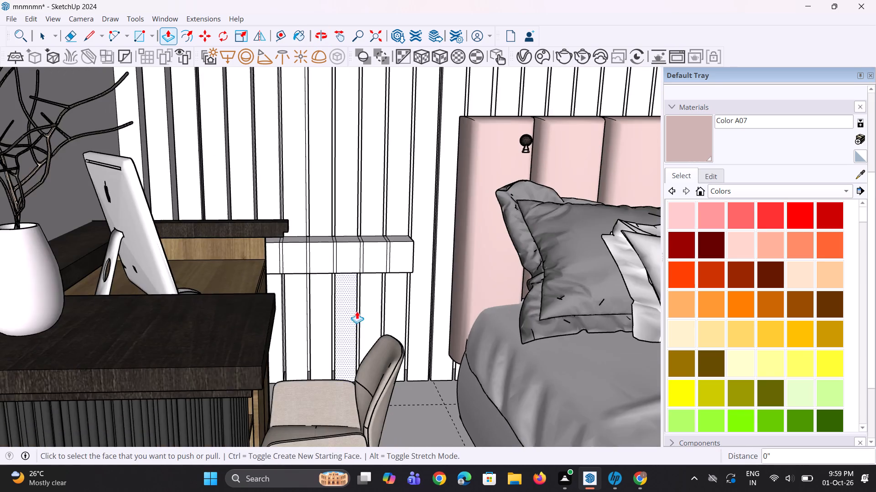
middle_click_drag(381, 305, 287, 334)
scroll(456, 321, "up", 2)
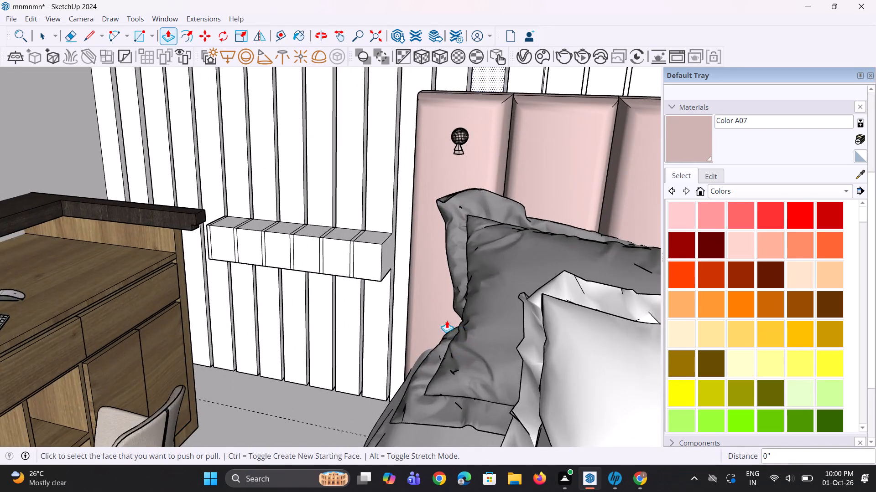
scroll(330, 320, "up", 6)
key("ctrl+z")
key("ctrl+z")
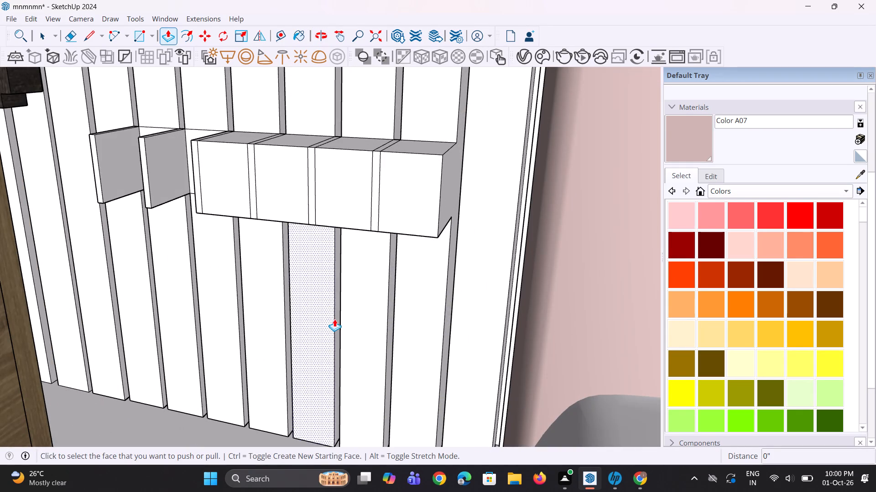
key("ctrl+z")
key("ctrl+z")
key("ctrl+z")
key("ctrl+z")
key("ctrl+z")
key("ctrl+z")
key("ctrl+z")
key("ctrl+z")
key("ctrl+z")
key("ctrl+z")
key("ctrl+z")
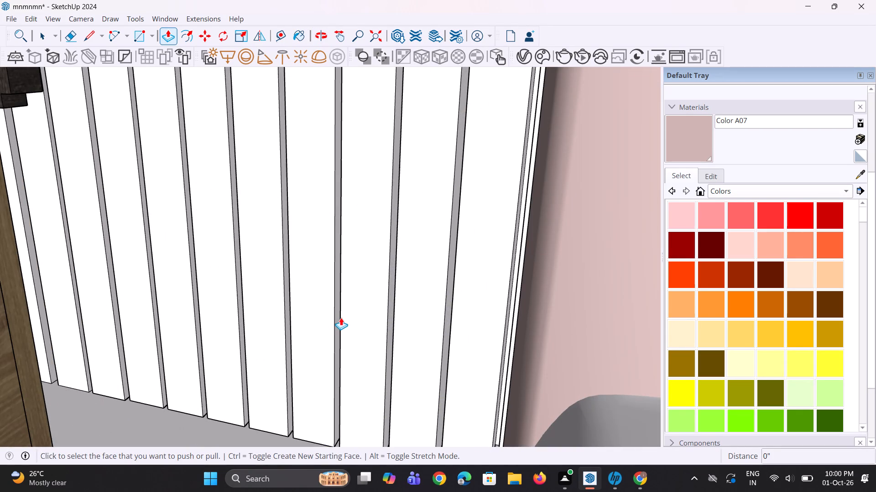
Examine the arrangement of the bed, desk and slatted wall across the whole room.
scroll(341, 318, "down", 10)
middle_click_drag(361, 351, 442, 338)
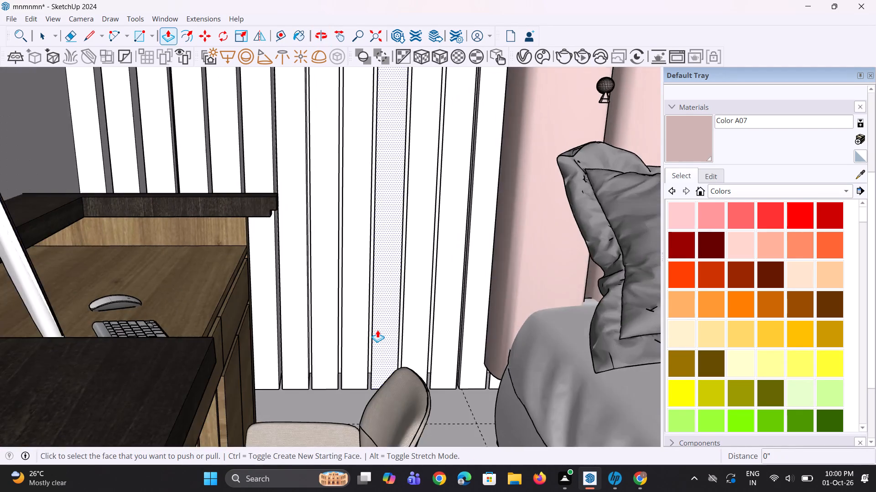
scroll(377, 330, "down", 11)
middle_click_drag(378, 335, 298, 369)
scroll(344, 323, "down", 4)
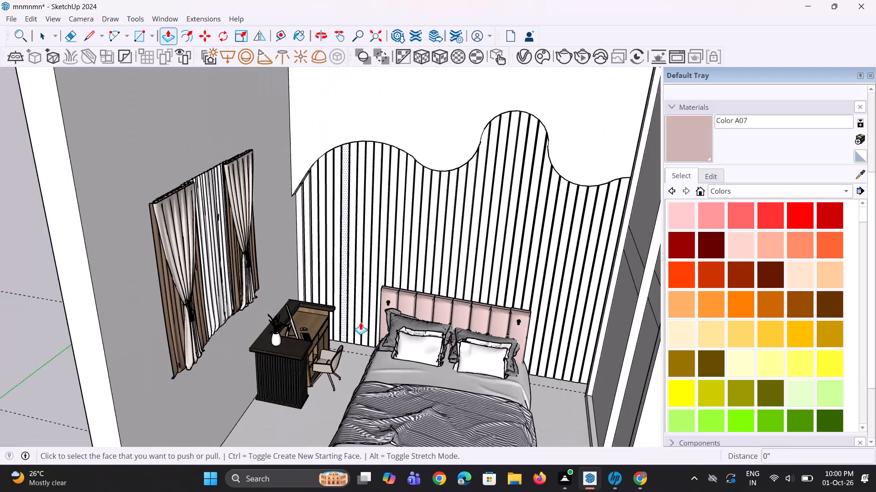
middle_click_drag(365, 321, 357, 273)
scroll(360, 282, "down", 5)
middle_click_drag(382, 291, 399, 348)
scroll(511, 384, "up", 3)
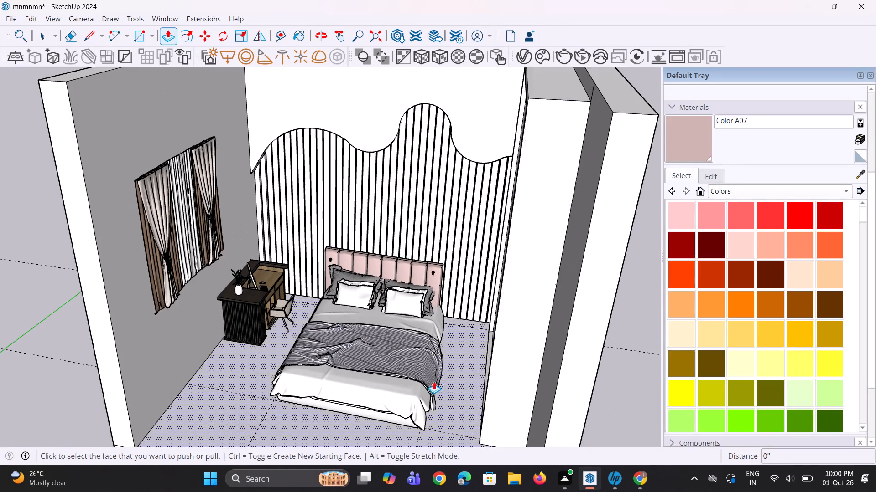
Move the bed about 2 5/8" along the slatted wall, away from the desk and towards the wardrobe.
scroll(434, 381, "up", 2)
middle_click_drag(434, 381, 443, 373)
key("space")
key("space")
left_click(412, 382)
scroll(424, 342, "up", 2)
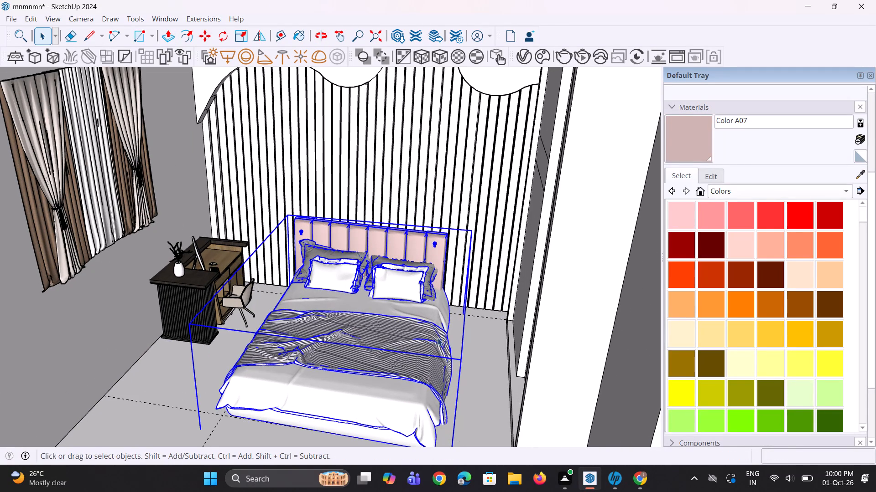
key("m")
middle_click_drag(463, 309, 409, 320)
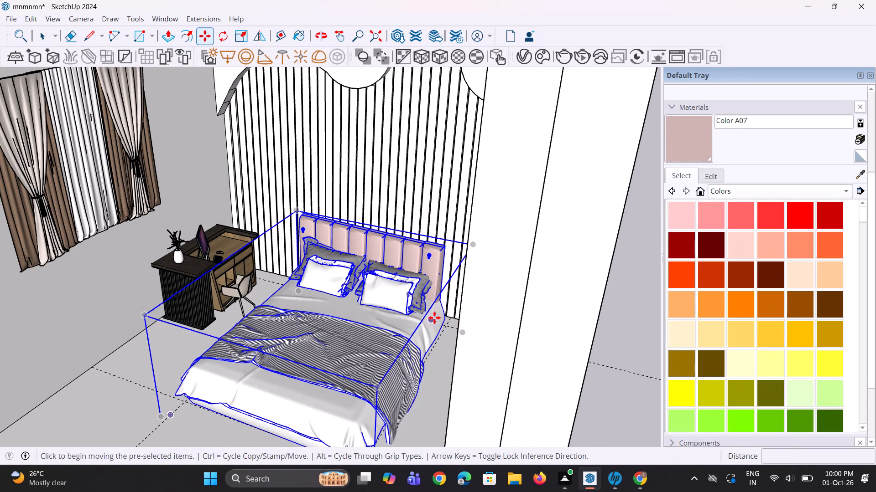
scroll(443, 318, "up", 2)
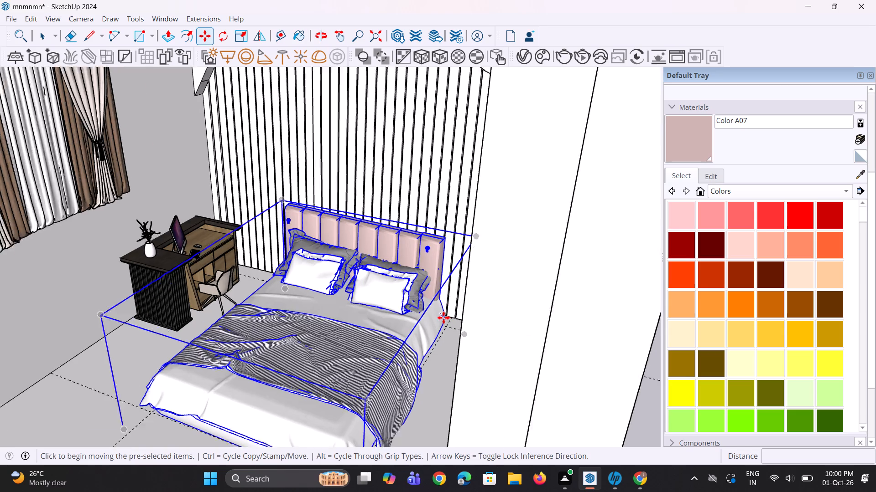
scroll(443, 318, "up", 8)
left_click(446, 312)
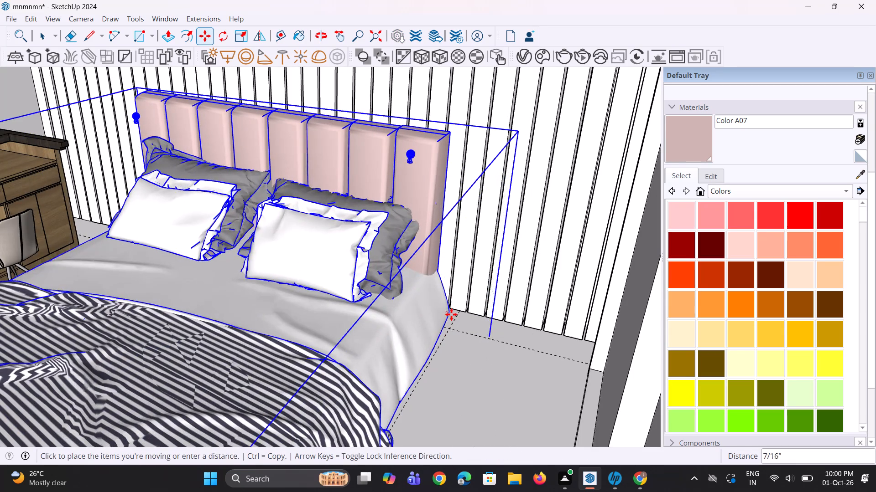
left_click(462, 318)
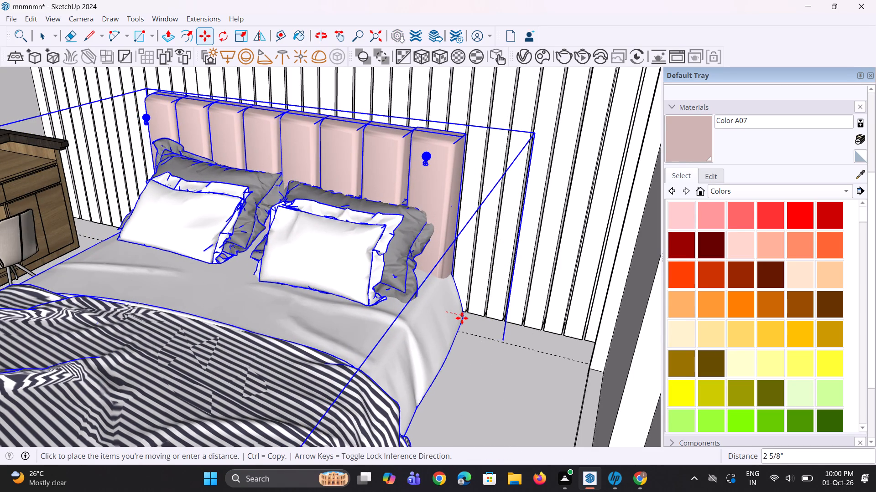
key("space")
key("space")
scroll(383, 376, "down", 9)
middle_click_drag(277, 319, 346, 292)
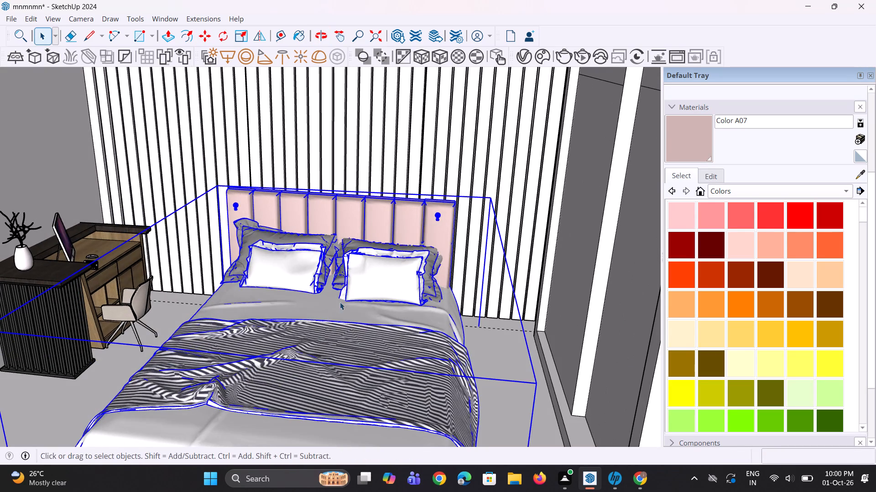
scroll(333, 312, "down", 5)
middle_click_drag(328, 321, 346, 318)
scroll(337, 348, "down", 14)
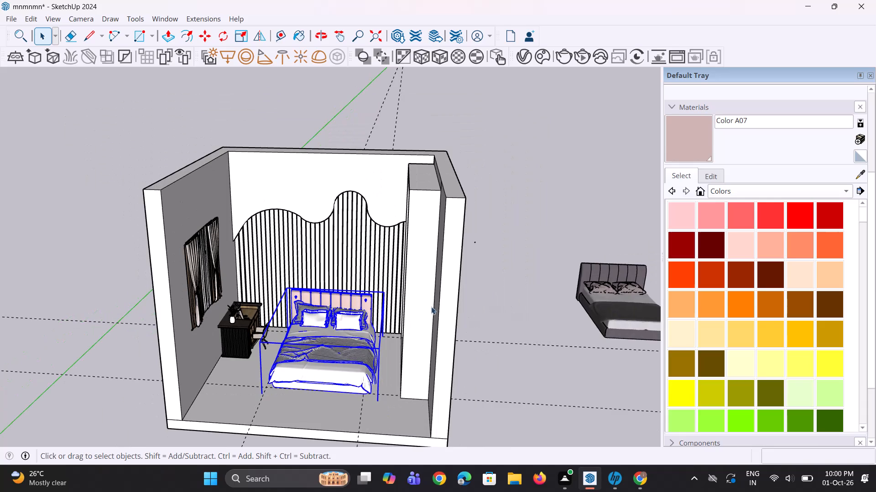
left_click(487, 297)
Draw a rectangle about 6 7/8" high and 1' 7 7/16" wide on the slatted wall between the desk and the bed.
middle_click_drag(252, 359, 277, 372)
scroll(280, 335, "up", 7)
middle_click_drag(280, 309, 281, 308)
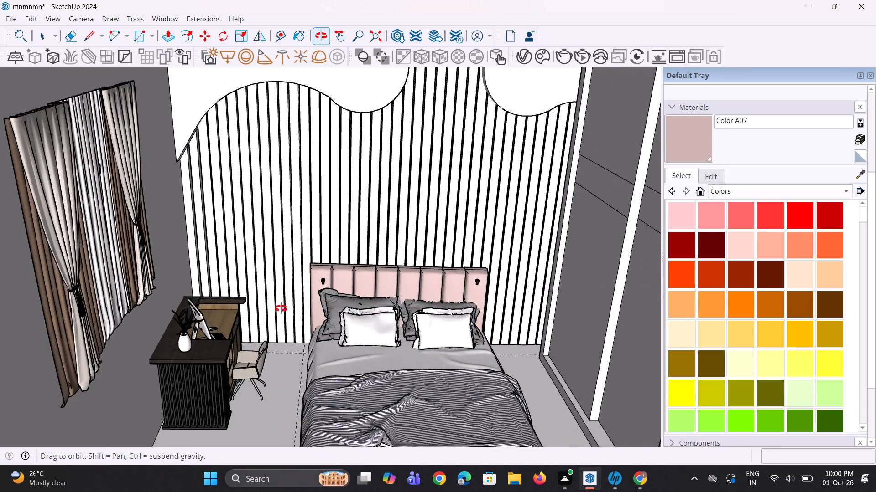
middle_click_drag(281, 308, 290, 292)
scroll(303, 296, "up", 5)
key("r")
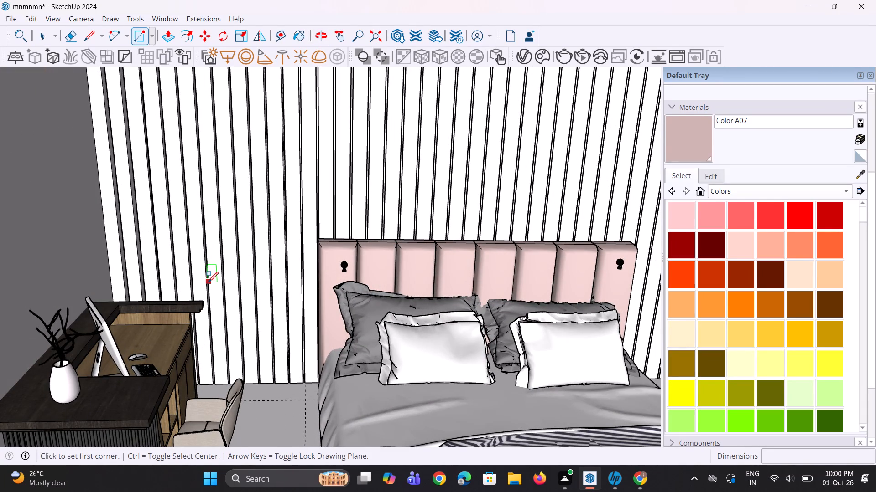
left_click_drag(208, 282, 208, 297)
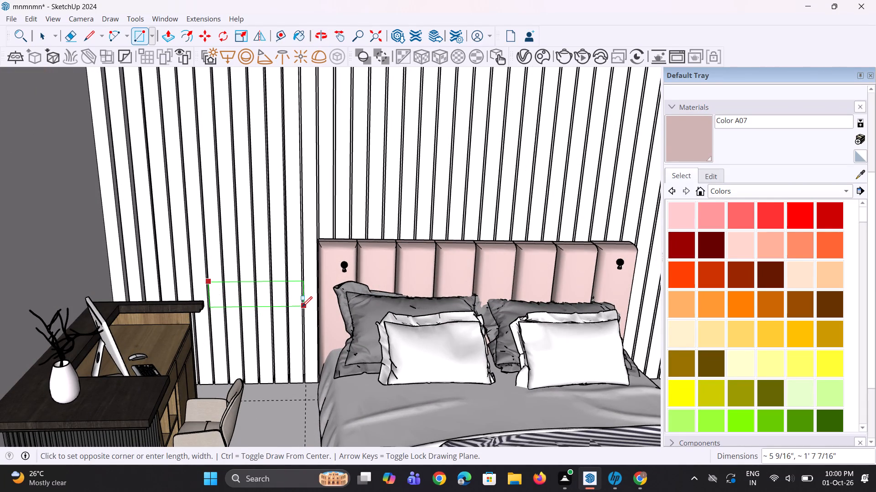
left_click(302, 313)
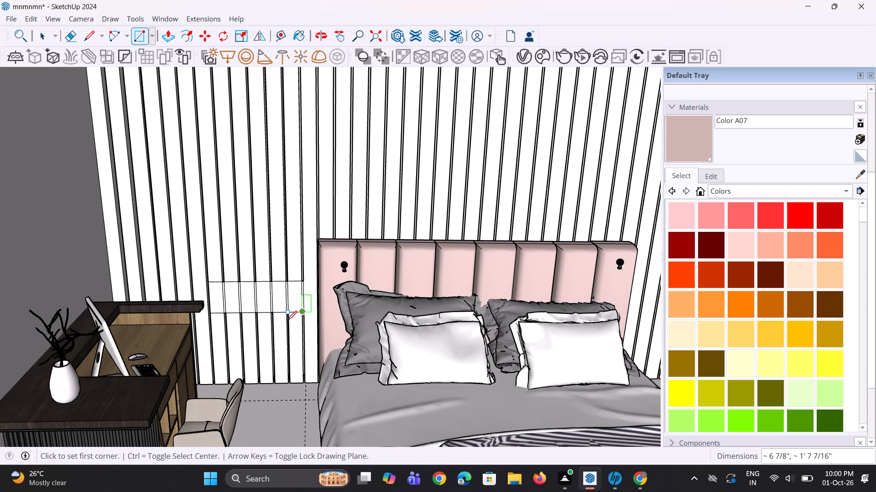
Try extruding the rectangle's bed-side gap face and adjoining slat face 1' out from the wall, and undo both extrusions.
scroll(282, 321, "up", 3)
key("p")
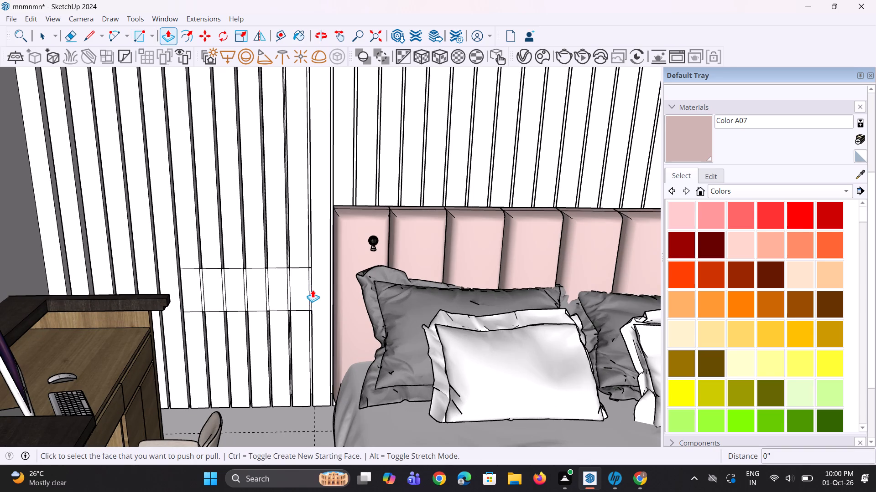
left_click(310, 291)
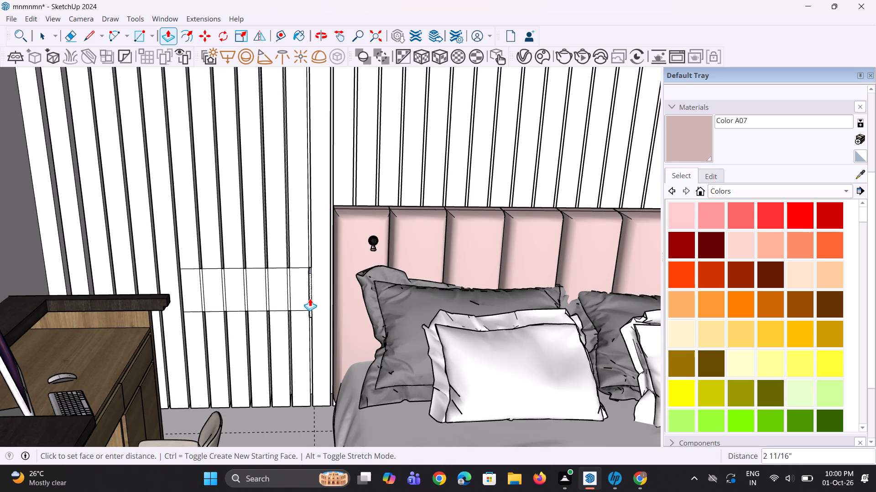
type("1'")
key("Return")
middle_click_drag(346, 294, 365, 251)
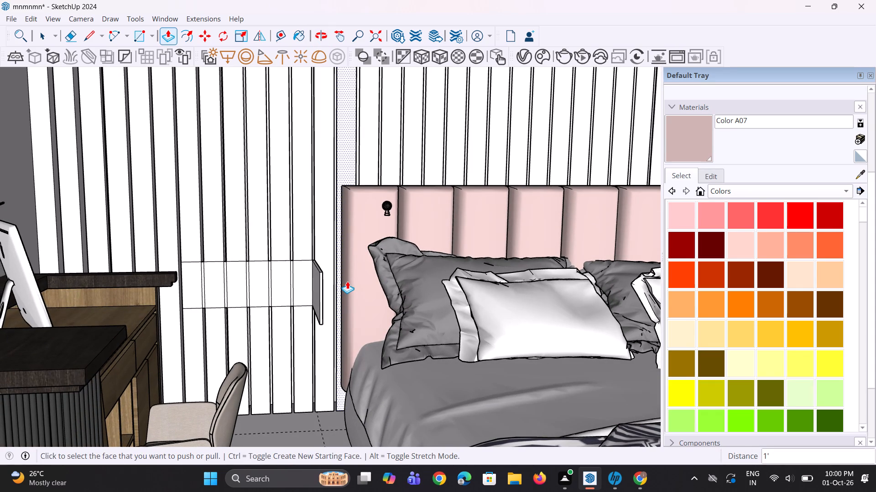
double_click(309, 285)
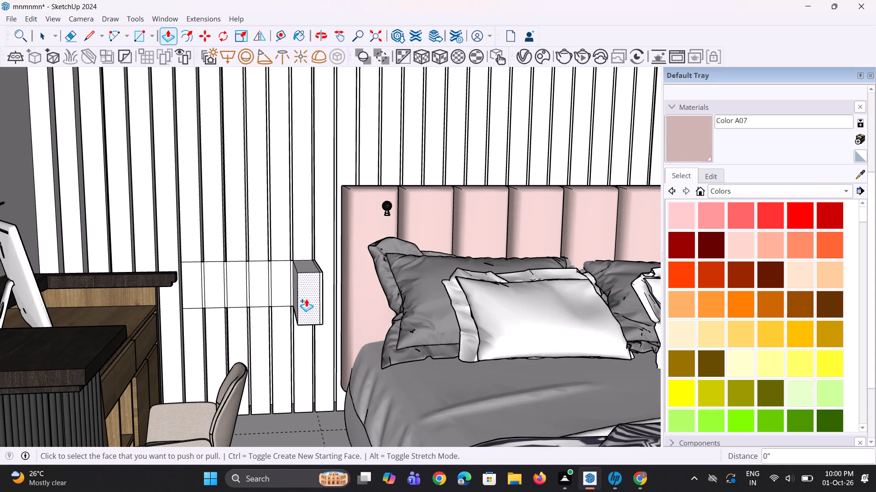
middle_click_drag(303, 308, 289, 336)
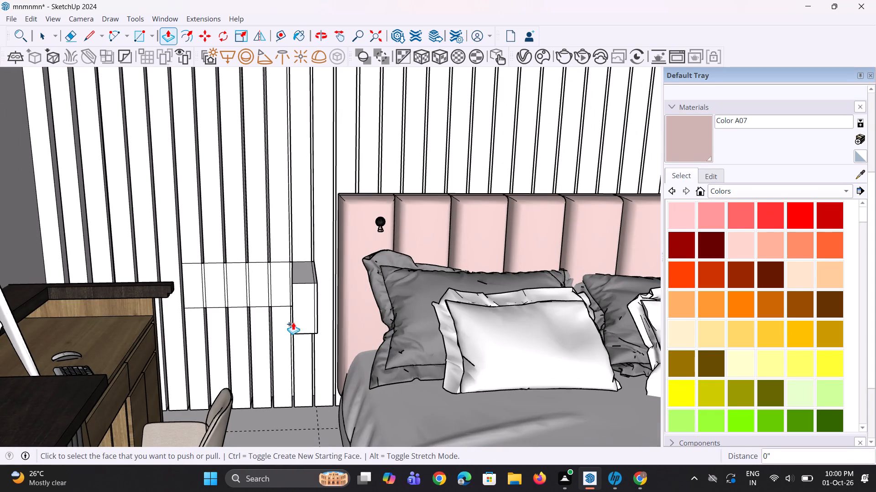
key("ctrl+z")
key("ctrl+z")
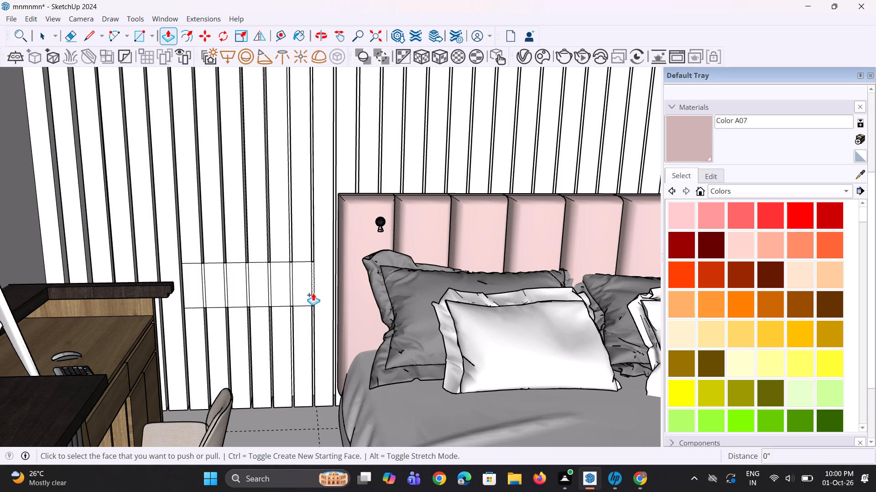
Extrude the rectangle's bed-side gap and slat faces, plus the adjoining gap face, about 4 9/16" out from the wall.
left_click(313, 293)
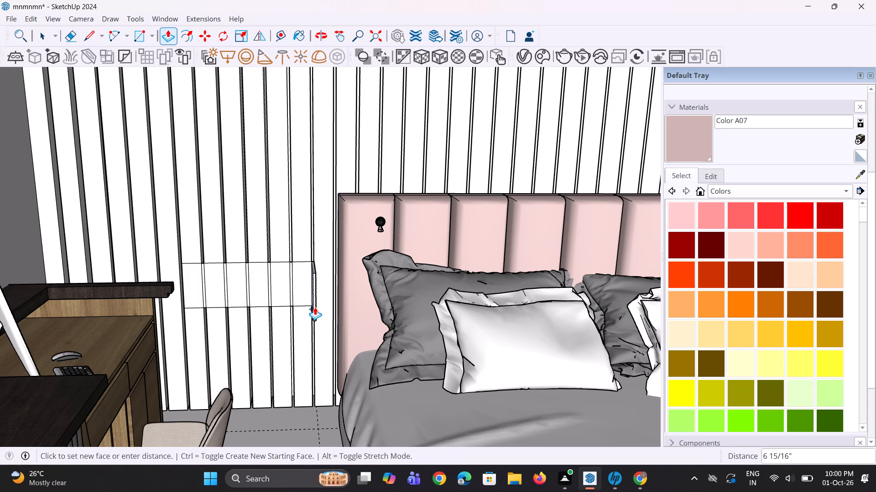
middle_click_drag(316, 307, 371, 322)
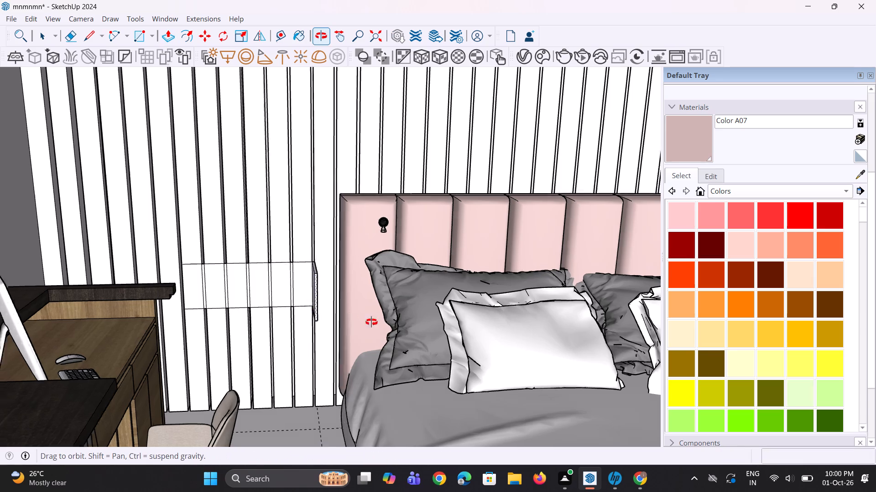
middle_click_drag(371, 322, 367, 339)
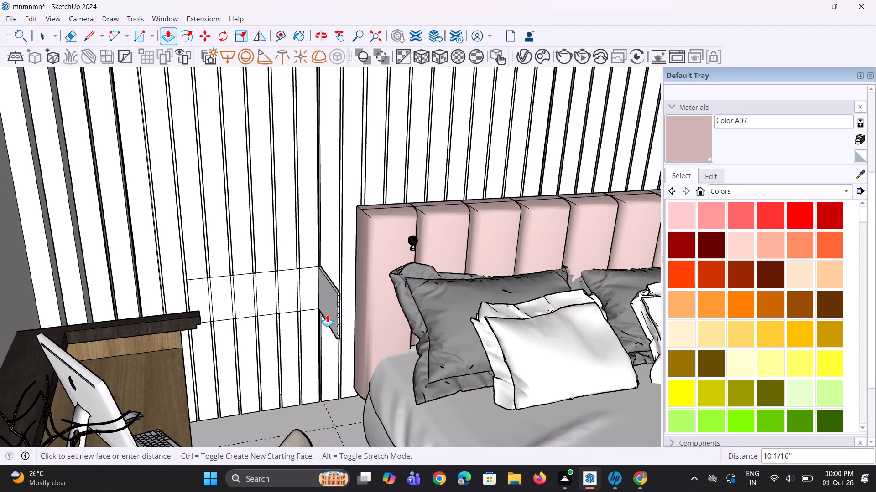
left_click(325, 311)
middle_click_drag(333, 321, 183, 365)
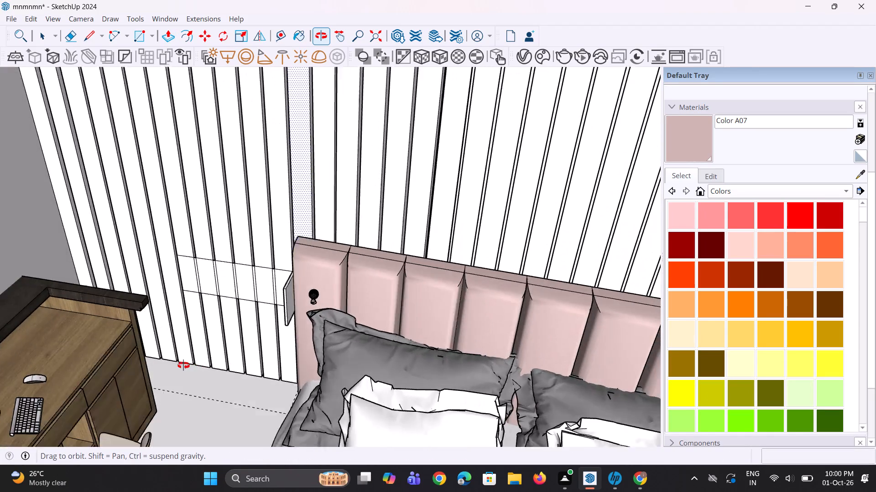
middle_click_drag(183, 365, 181, 319)
scroll(264, 290, "up", 2)
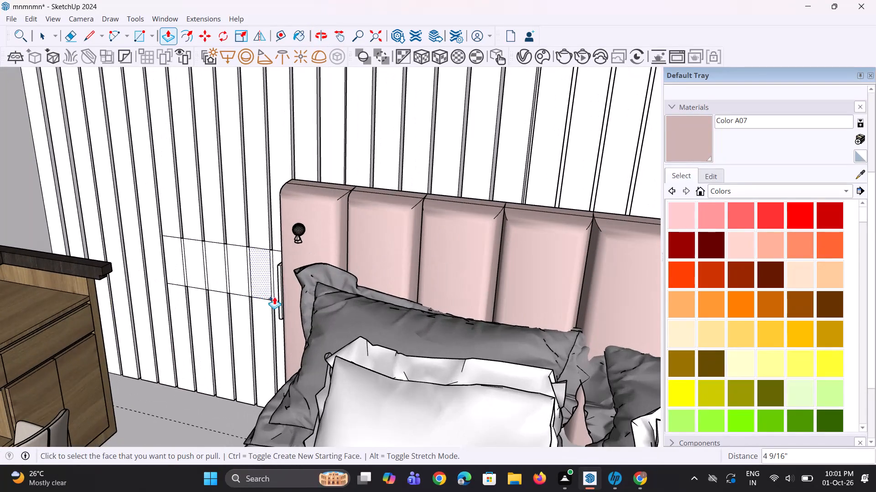
middle_click_drag(271, 294, 296, 288)
double_click(285, 282)
middle_click_drag(222, 295, 298, 306)
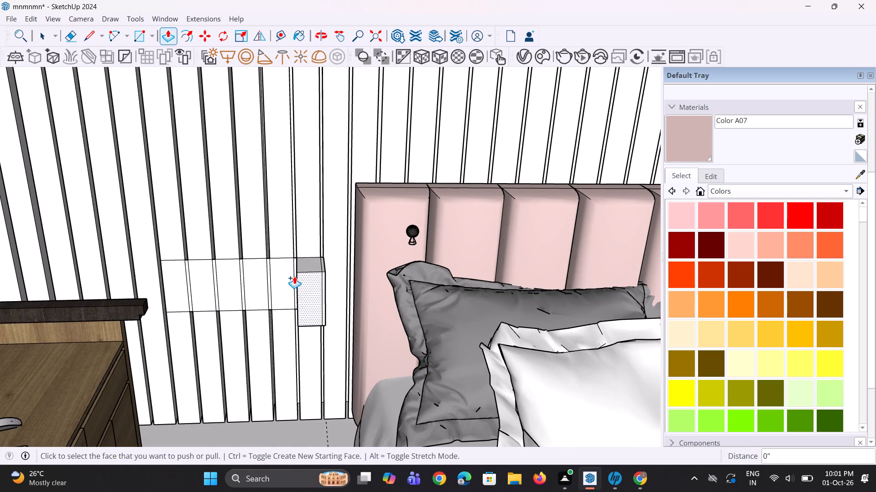
double_click(295, 273)
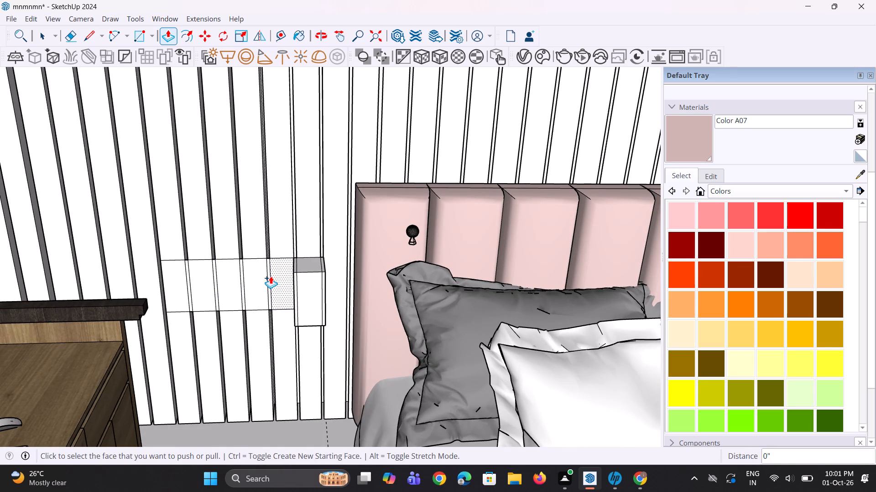
Extrude the rectangle's remaining gap and slat faces by the same distance to complete the wall-mounted block.
double_click(270, 275)
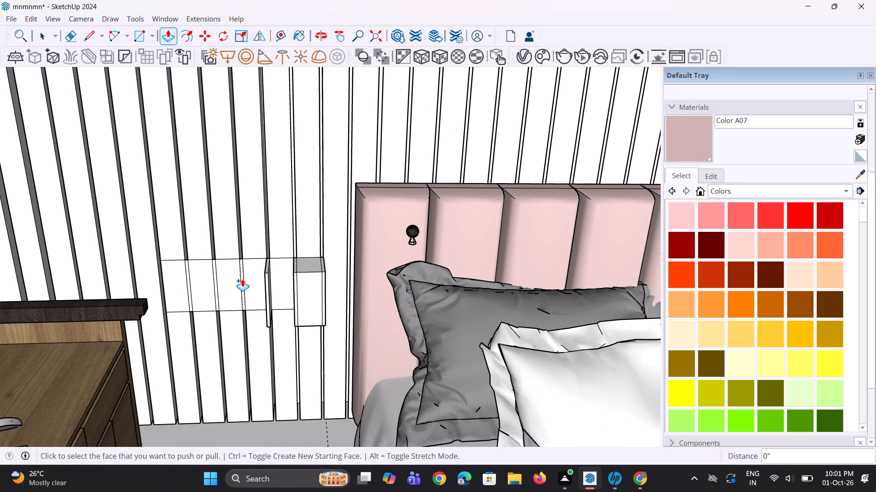
double_click(242, 279)
double_click(215, 284)
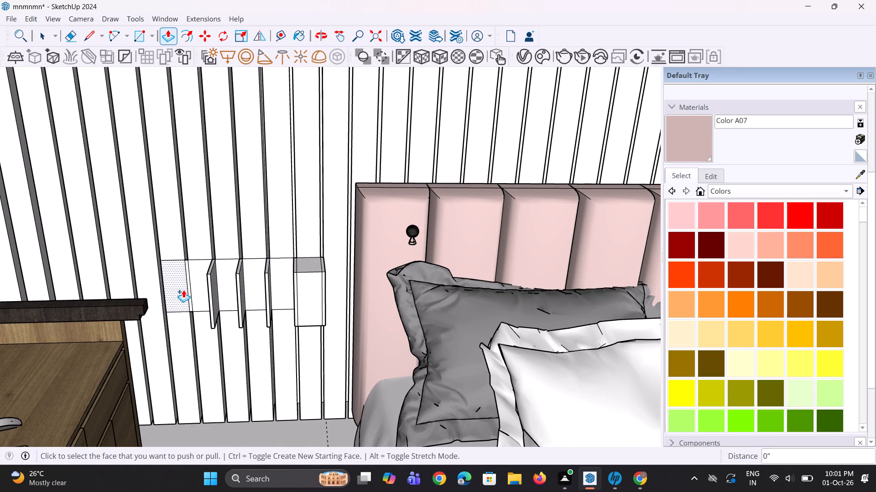
double_click(189, 293)
double_click(175, 280)
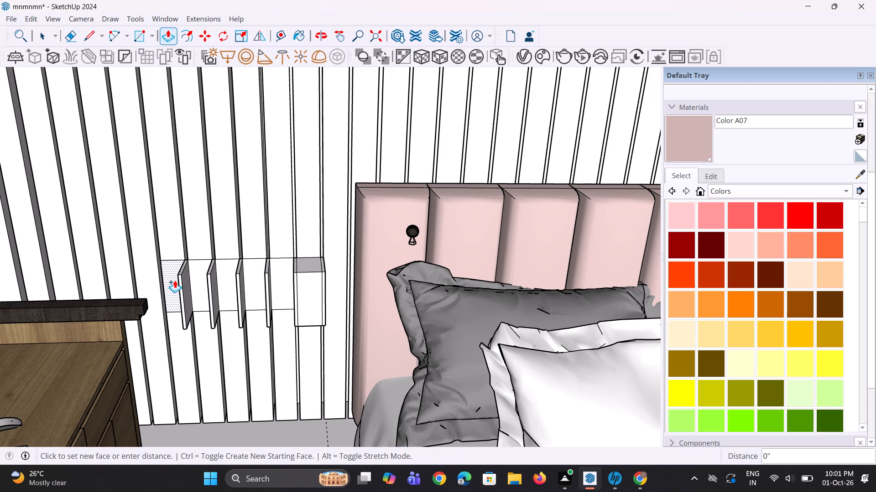
double_click(199, 286)
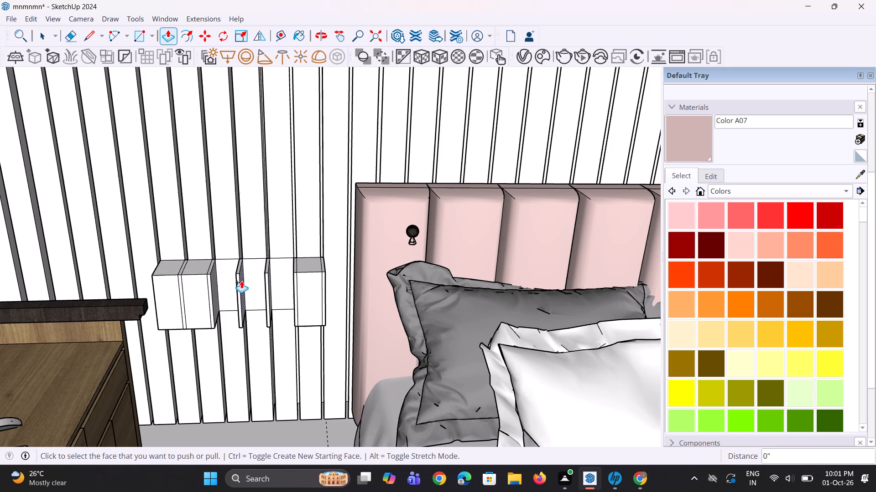
double_click(234, 286)
double_click(250, 295)
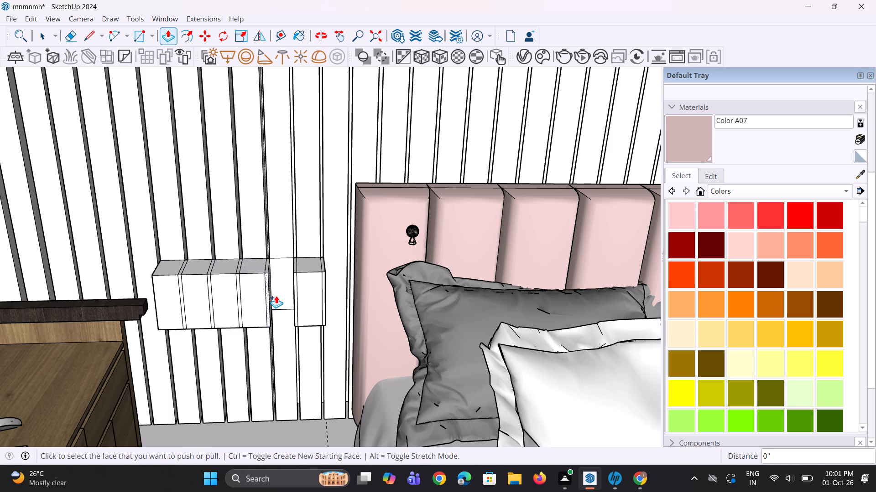
double_click(282, 297)
Select the block's desk-side end face together with its two front slat faces nearest the desk.
middle_click_drag(291, 316, 318, 314)
scroll(240, 311, "up", 2)
middle_click_drag(235, 318, 257, 321)
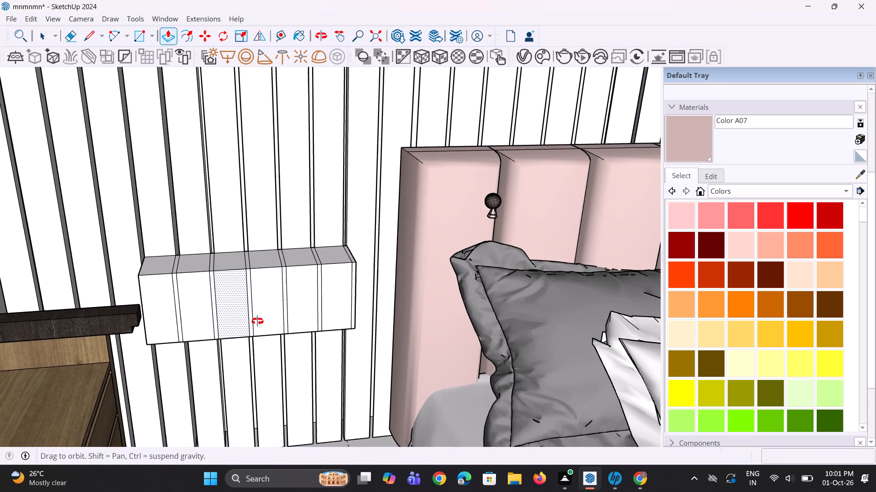
middle_click_drag(257, 321, 279, 319)
middle_click_drag(233, 327, 278, 343)
scroll(172, 341, "up", 3)
key("space")
key("space")
left_click(182, 337)
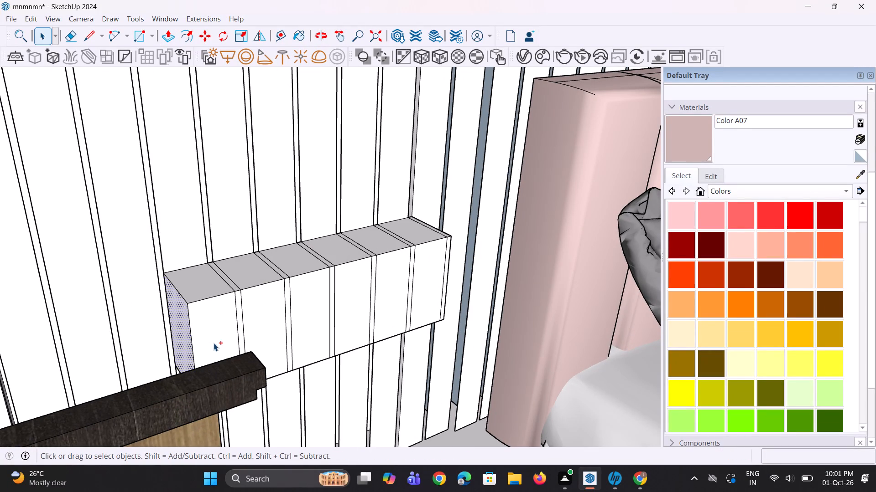
left_click(214, 343, "ctrl")
left_click(261, 334, "ctrl")
key("space")
key("space")
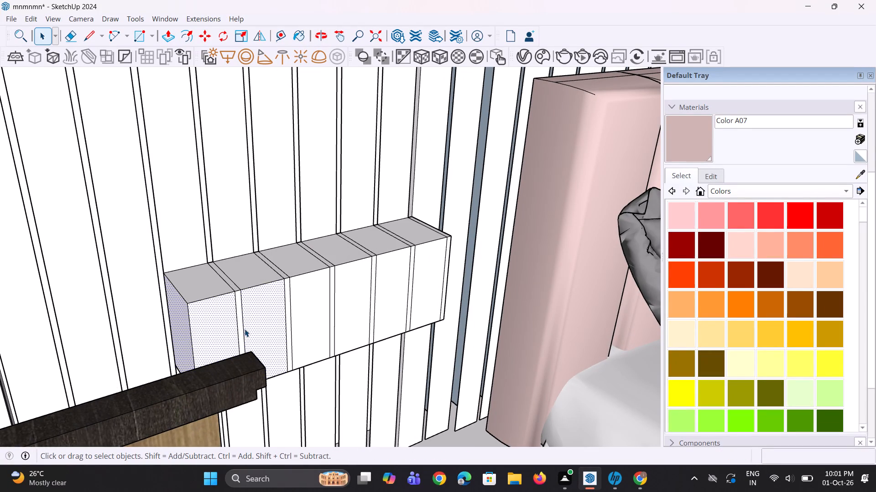
Fit the whole model in the view.
scroll(249, 317, "down", 16)
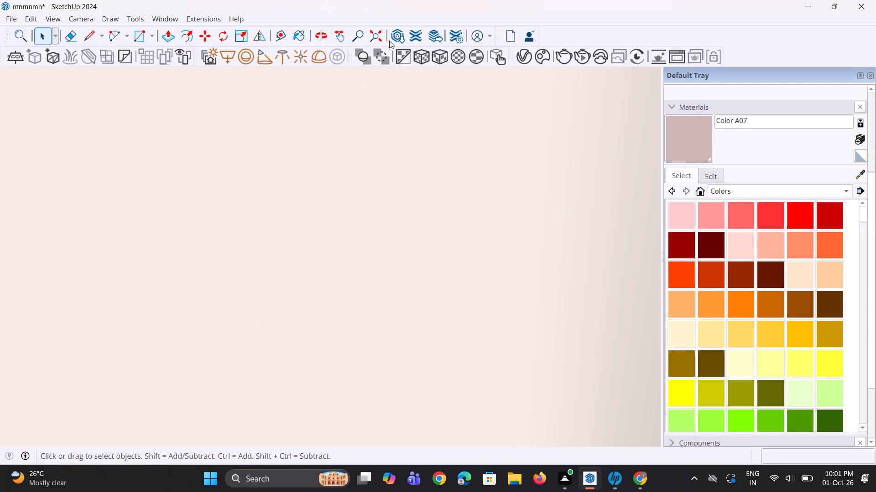
left_click(390, 40)
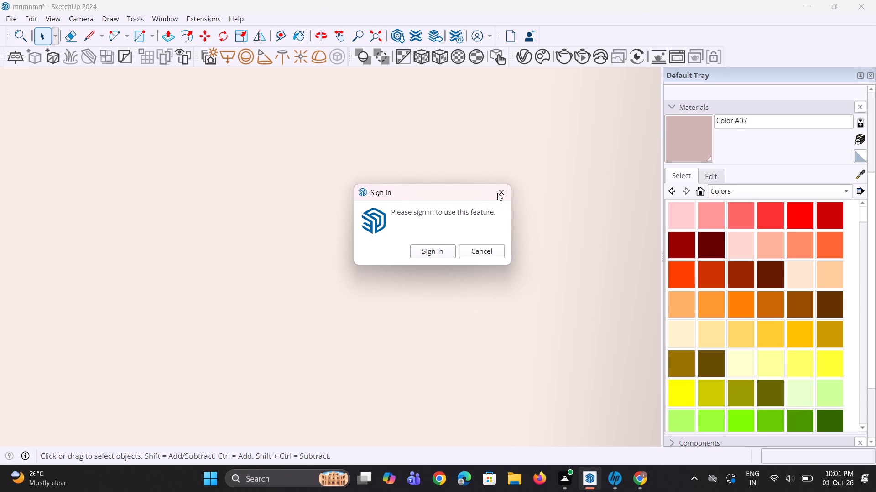
left_click(499, 193)
left_click(372, 36)
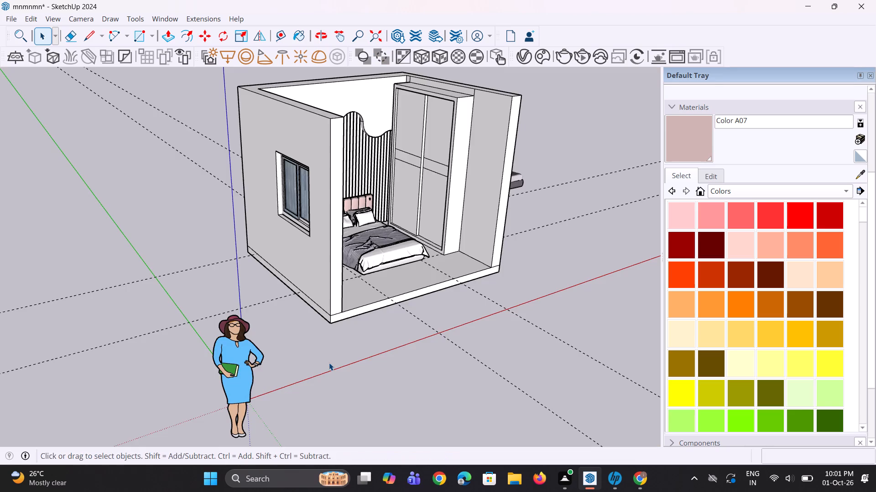
Erase the vertical slat seam lines across the front face of the wall-mounted block.
scroll(329, 362, "down", 3)
middle_click_drag(349, 362, 166, 374)
scroll(348, 239, "up", 8)
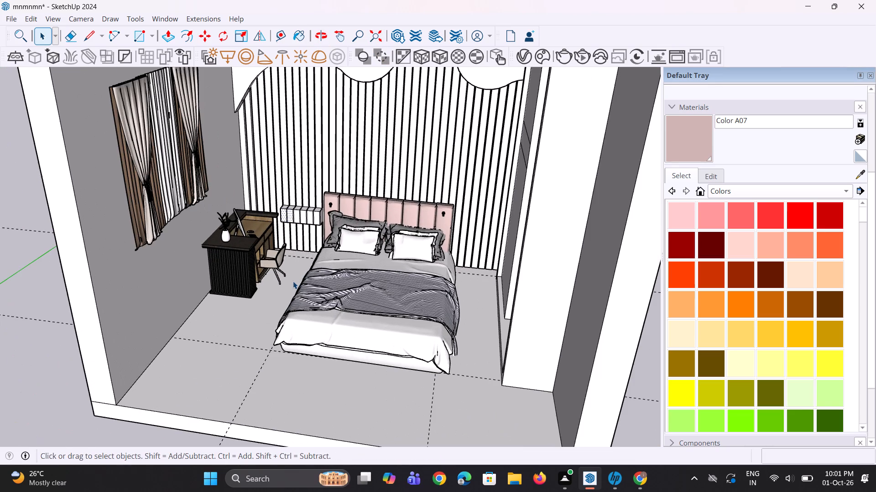
key("e")
scroll(257, 285, "up", 10)
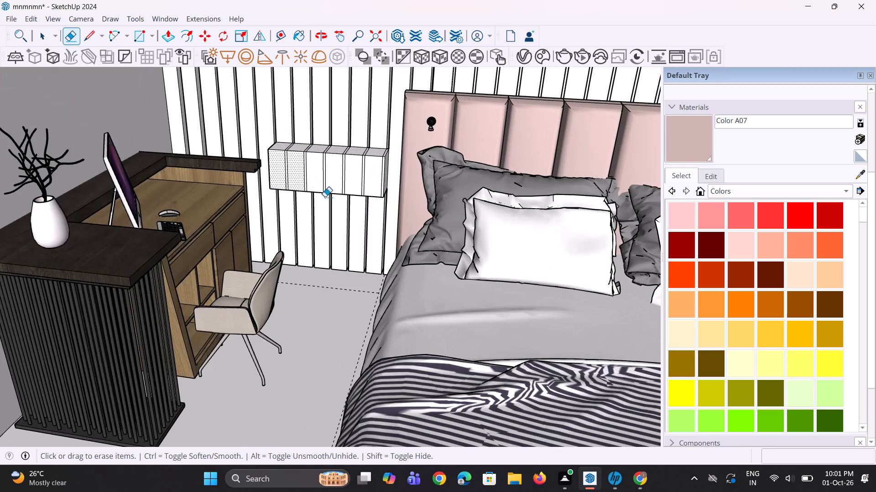
scroll(344, 215, "down", 16)
key("space")
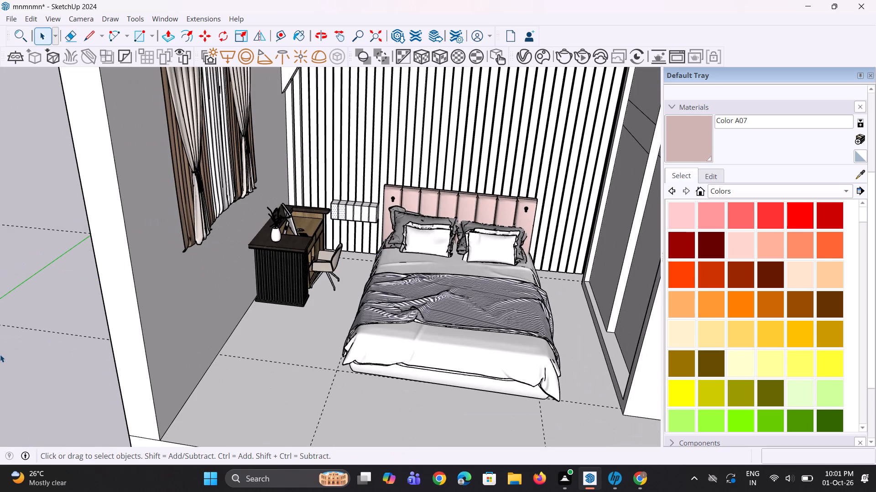
double_click(0, 354)
scroll(273, 214, "up", 12)
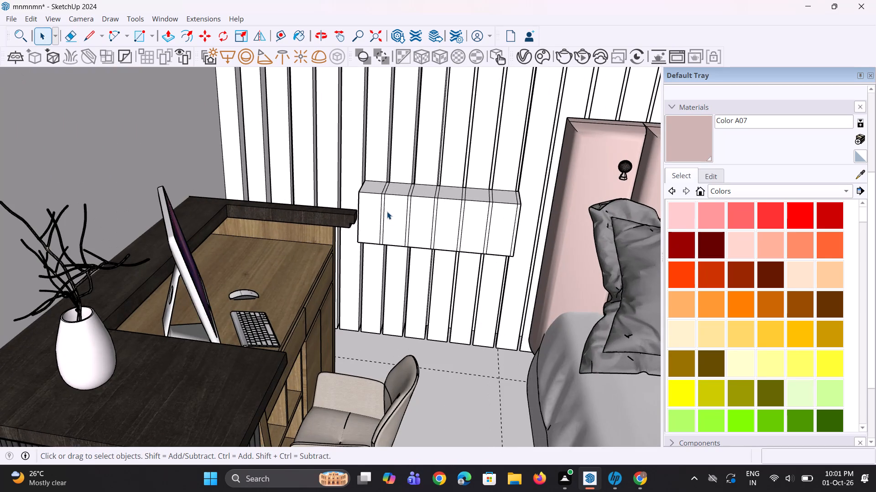
key("e")
scroll(387, 211, "up", 2)
left_click(382, 212)
left_click(380, 211)
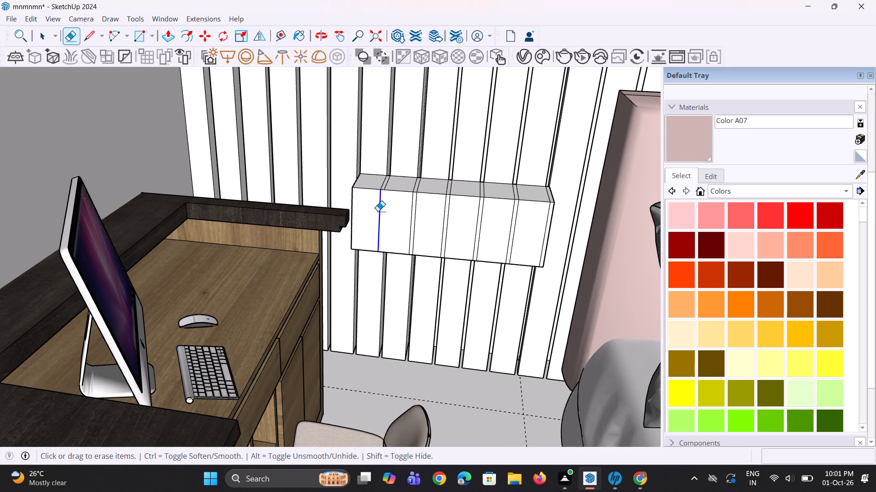
left_click_drag(377, 215, 518, 231)
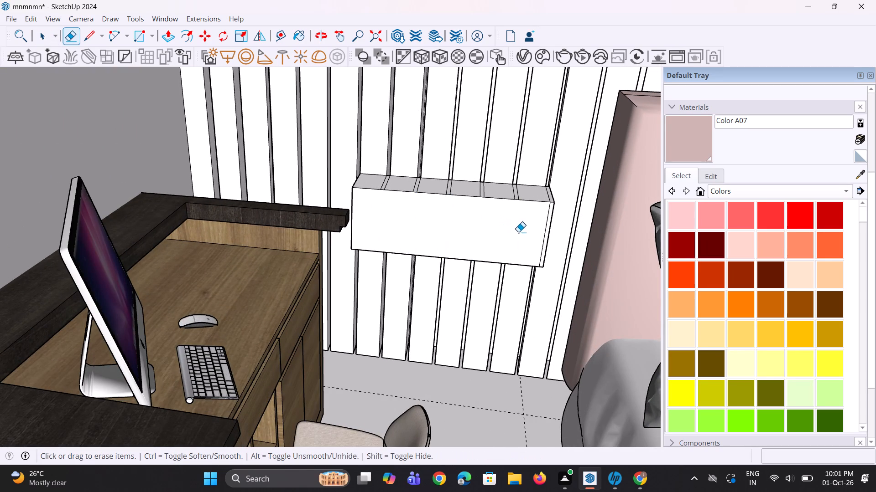
Erase the seam lines across the block's top face and the leftover seam lines beside its bed-side edge.
middle_click_drag(425, 261, 450, 347)
scroll(392, 205, "up", 3)
left_click_drag(369, 189, 555, 202)
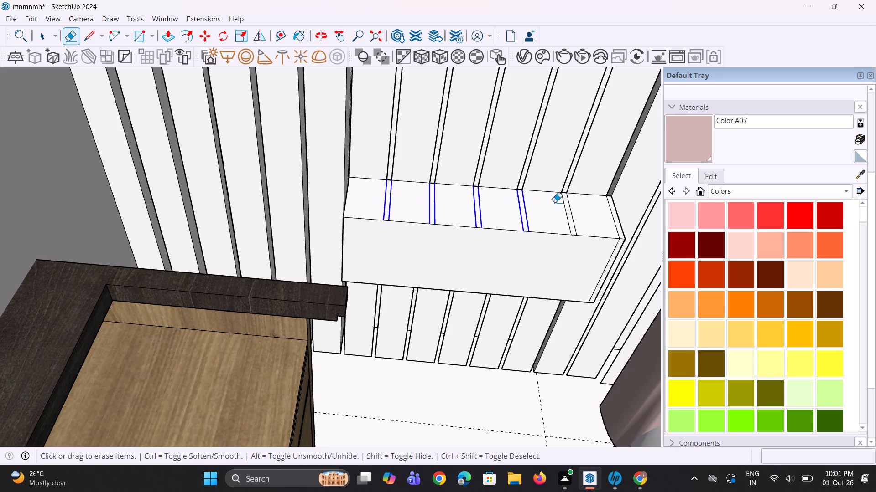
left_click_drag(555, 202, 575, 210)
middle_click_drag(513, 269, 471, 201)
scroll(616, 239, "up", 2)
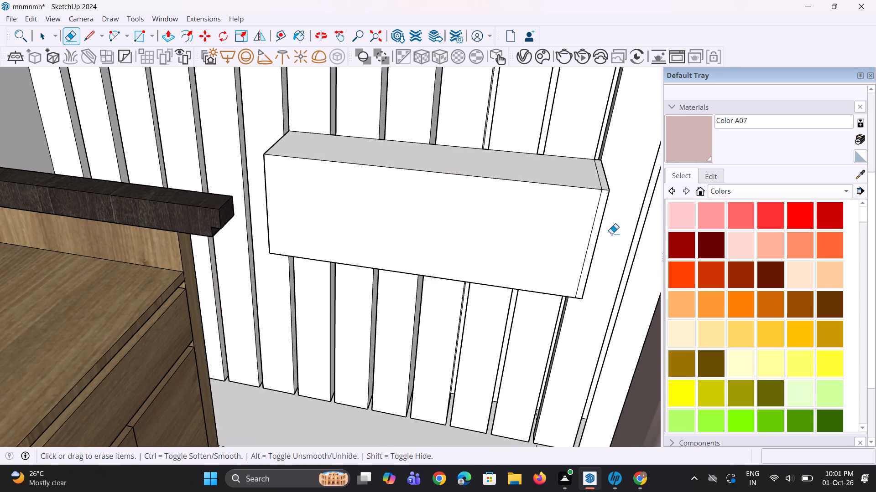
left_click(594, 226)
left_click(597, 173)
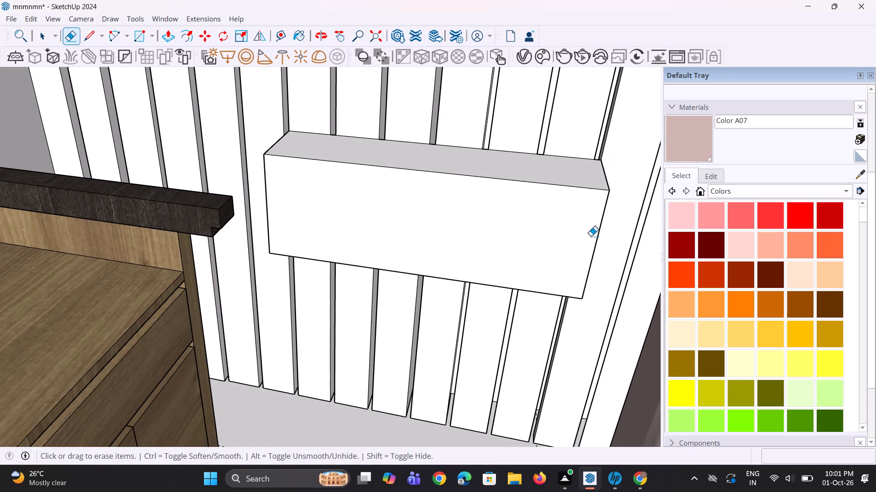
Offset the outline of the block's front face inward by about 1 1/8".
scroll(388, 239, "down", 5)
middle_click_drag(387, 240, 530, 282)
scroll(330, 223, "up", 3)
middle_click_drag(459, 260, 278, 175)
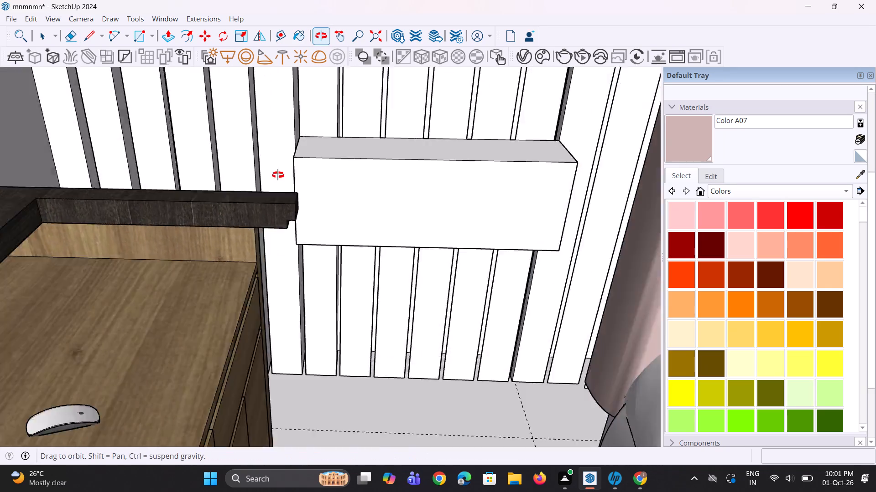
middle_click_drag(278, 175, 348, 198)
scroll(318, 221, "up", 2)
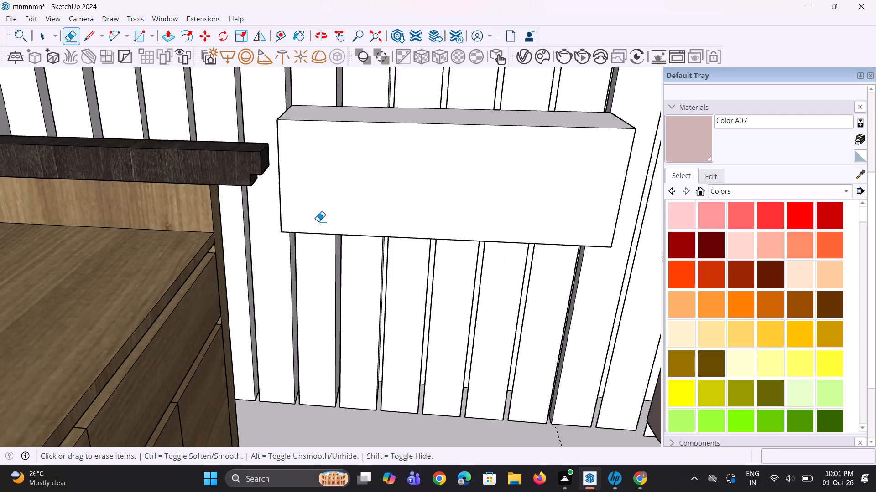
scroll(318, 221, "down", 4)
middle_click_drag(330, 229, 361, 268)
scroll(365, 223, "up", 4)
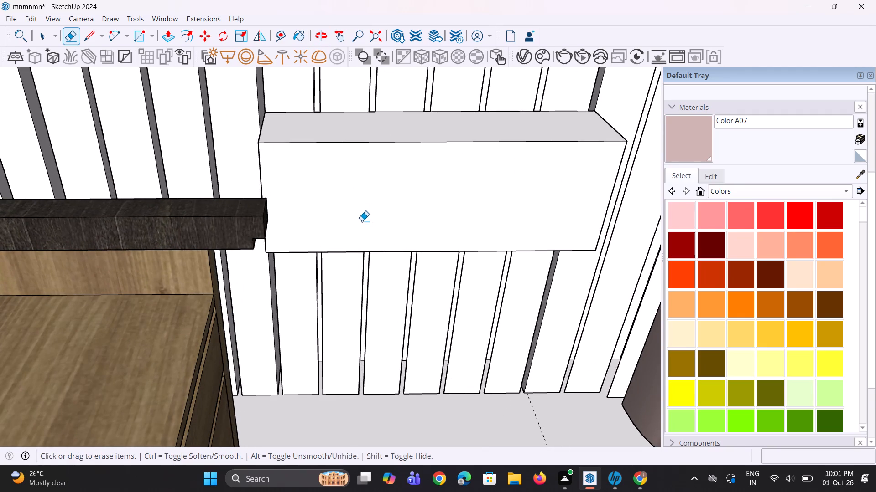
key("space")
key("space")
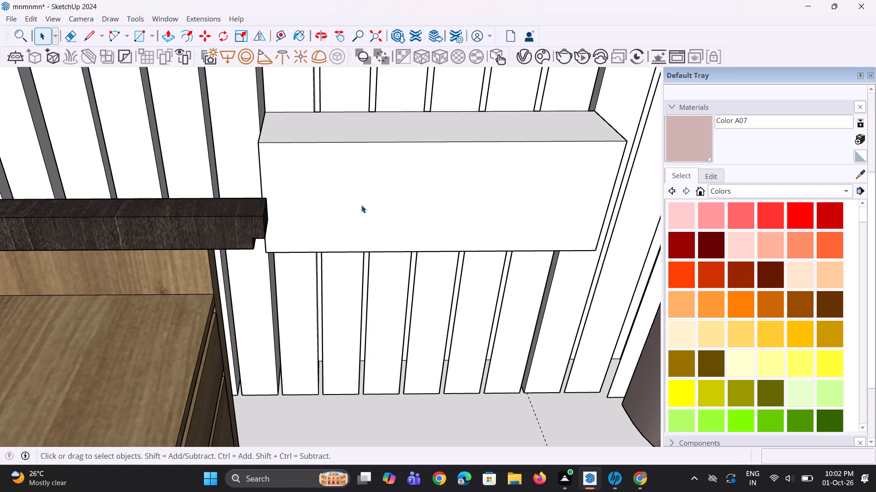
scroll(327, 271, "up", 1)
scroll(327, 271, "down", 2)
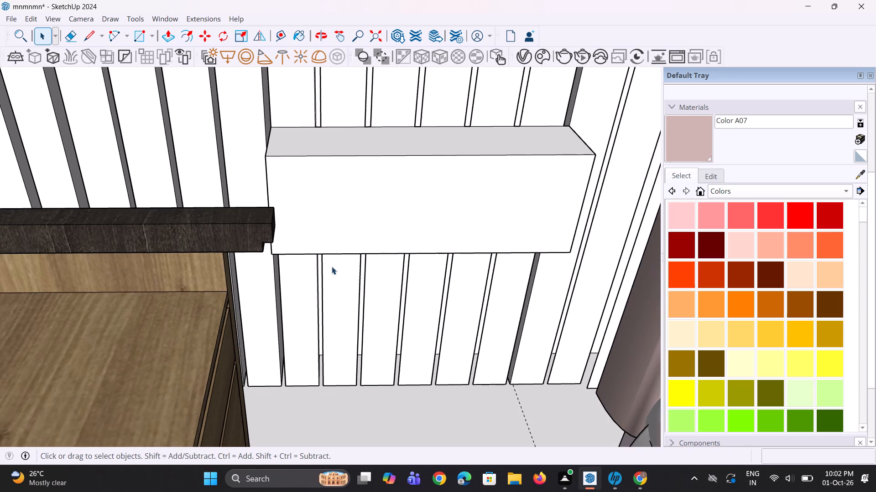
middle_click_drag(334, 264, 334, 245)
left_click(344, 237)
key("f")
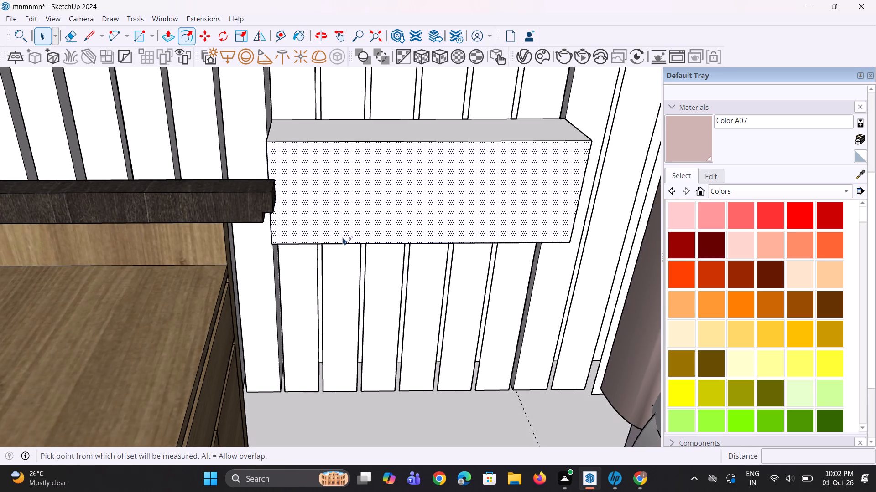
left_click(323, 232)
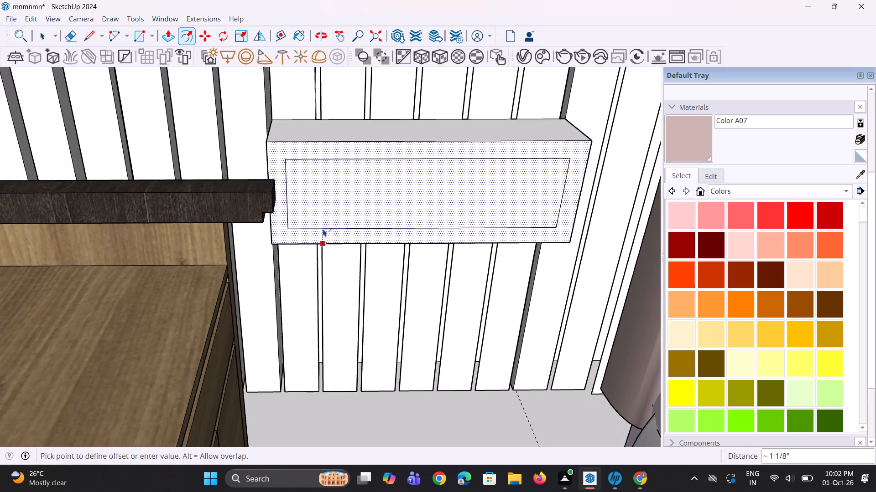
left_click(323, 229)
middle_click_drag(337, 261, 314, 229)
key("space")
key("space")
Examine the framed wall-mounted block in relation to the desk, bed and slatted wall.
scroll(326, 274, "down", 4)
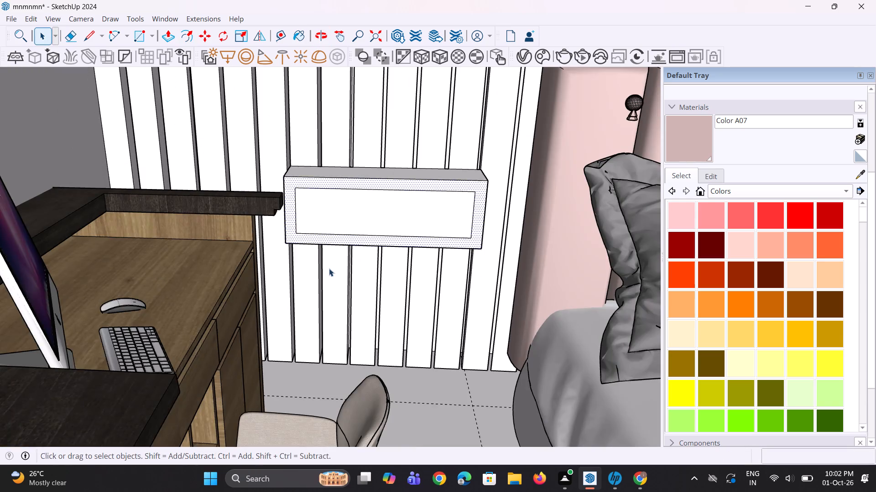
middle_click_drag(330, 267, 335, 266)
scroll(354, 278, "down", 19)
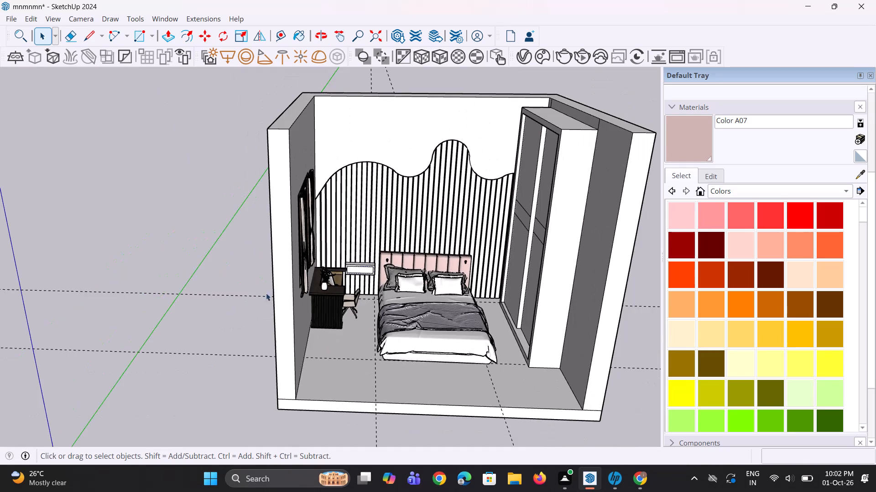
left_click(184, 314)
scroll(308, 264, "up", 6)
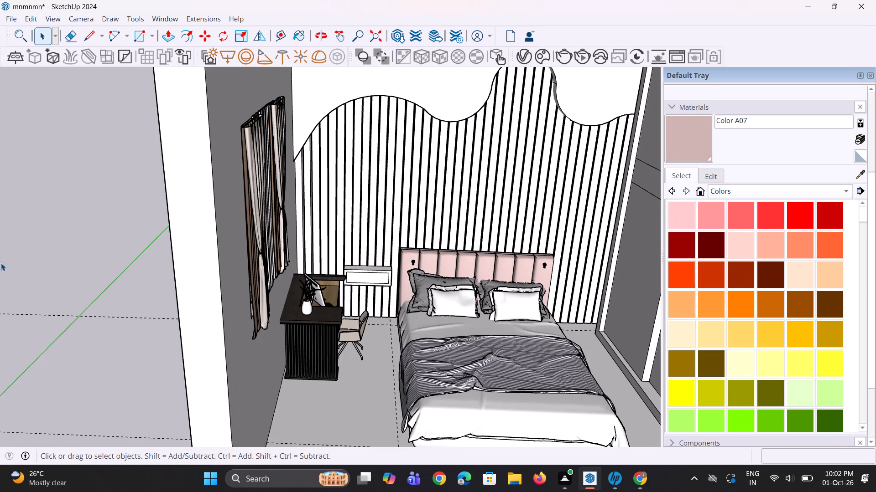
middle_click_drag(375, 297, 246, 291)
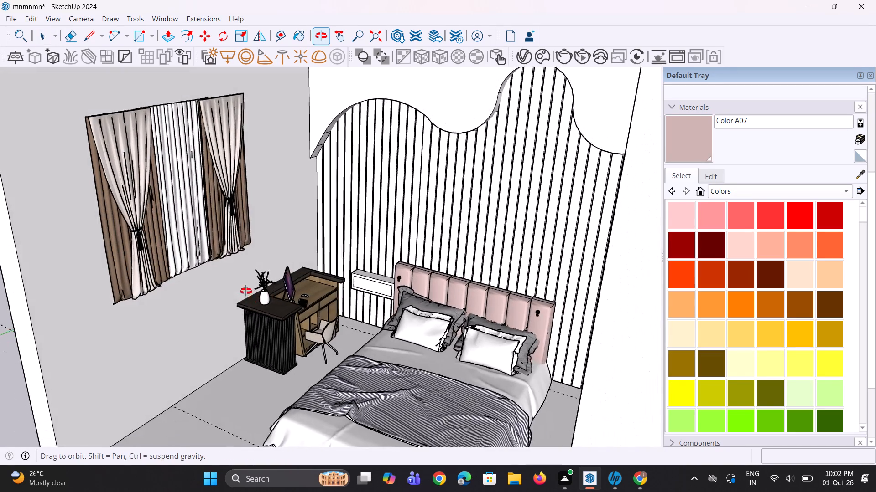
middle_click_drag(246, 291, 251, 281)
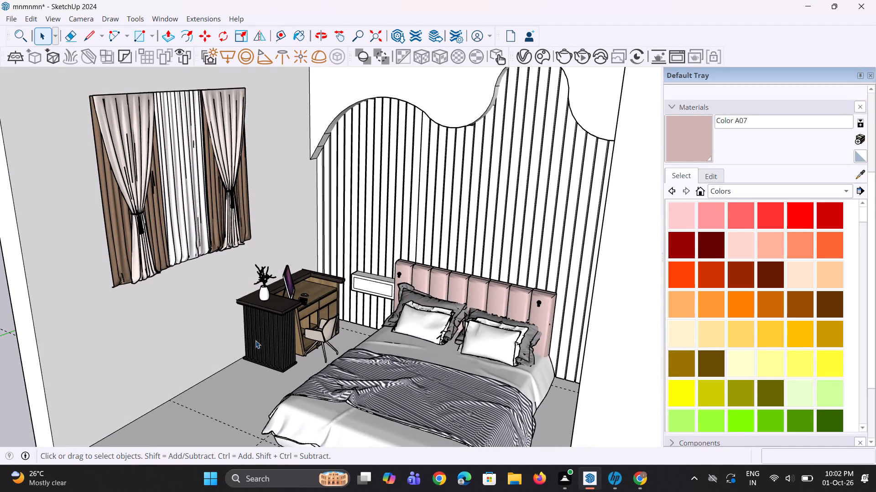
middle_click_drag(214, 369, 359, 390)
scroll(437, 359, "down", 3)
middle_click_drag(395, 352, 407, 341)
scroll(409, 325, "up", 3)
middle_click_drag(409, 320, 410, 297)
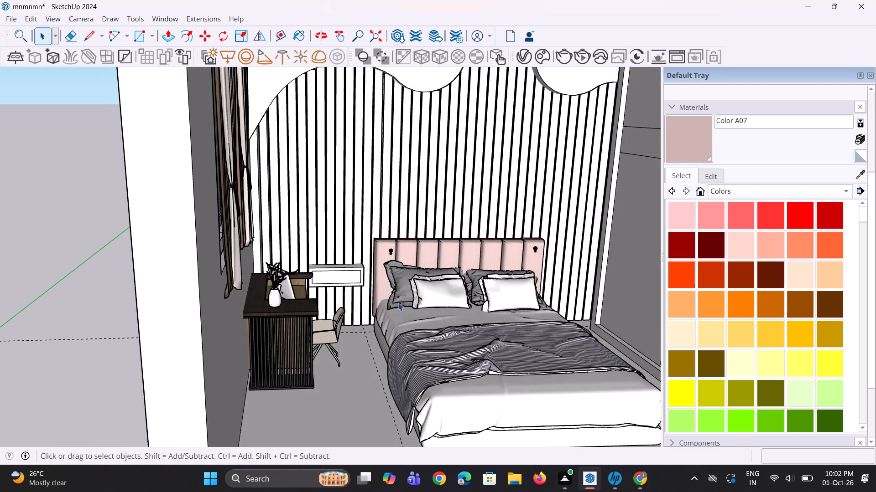
scroll(387, 292, "up", 9)
middle_click_drag(314, 293, 350, 367)
scroll(273, 272, "up", 2)
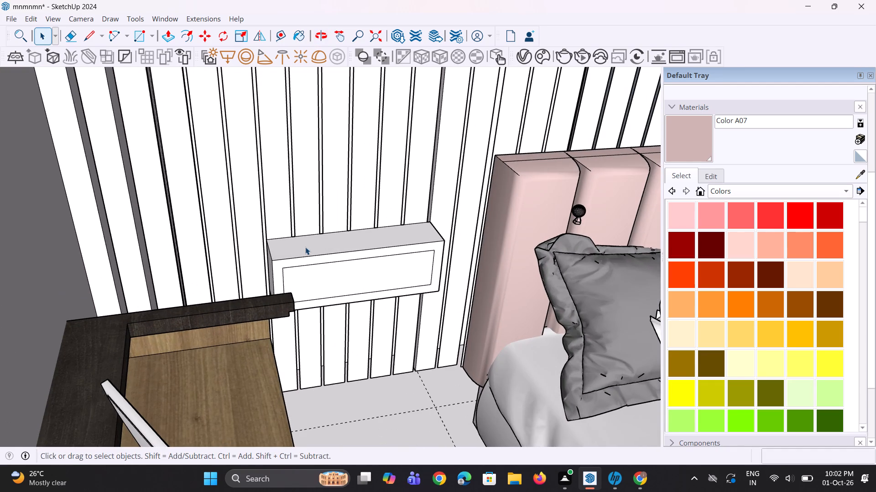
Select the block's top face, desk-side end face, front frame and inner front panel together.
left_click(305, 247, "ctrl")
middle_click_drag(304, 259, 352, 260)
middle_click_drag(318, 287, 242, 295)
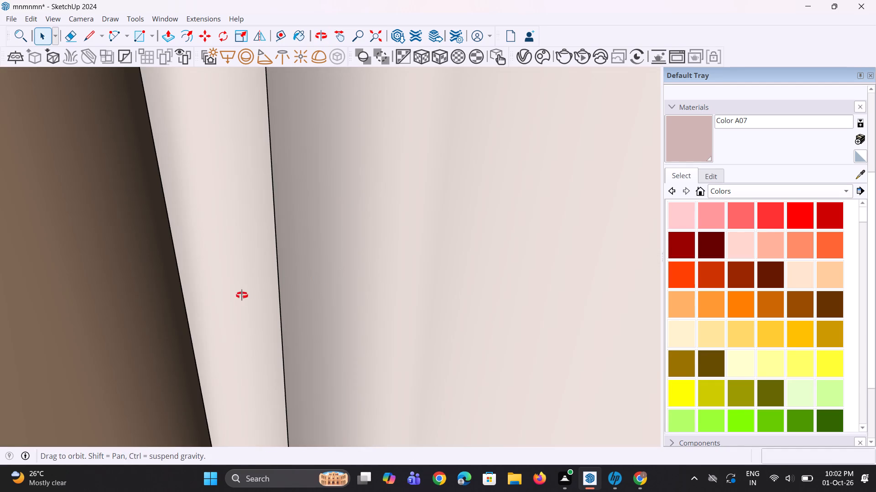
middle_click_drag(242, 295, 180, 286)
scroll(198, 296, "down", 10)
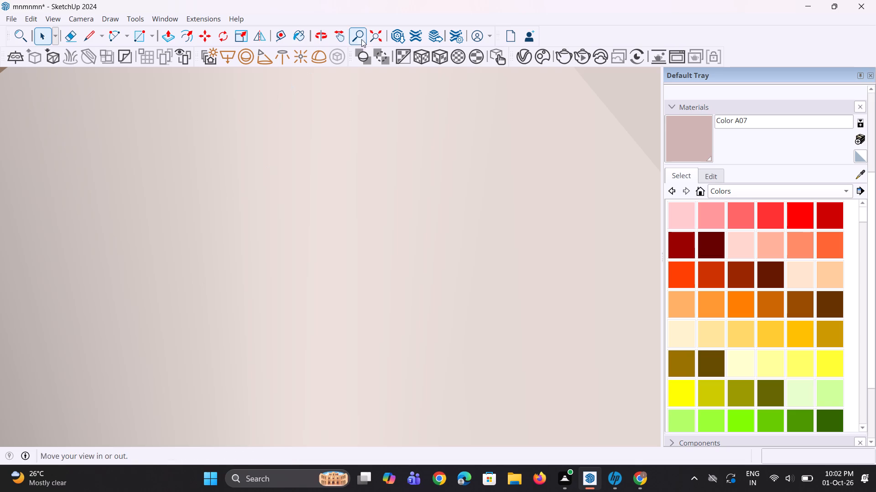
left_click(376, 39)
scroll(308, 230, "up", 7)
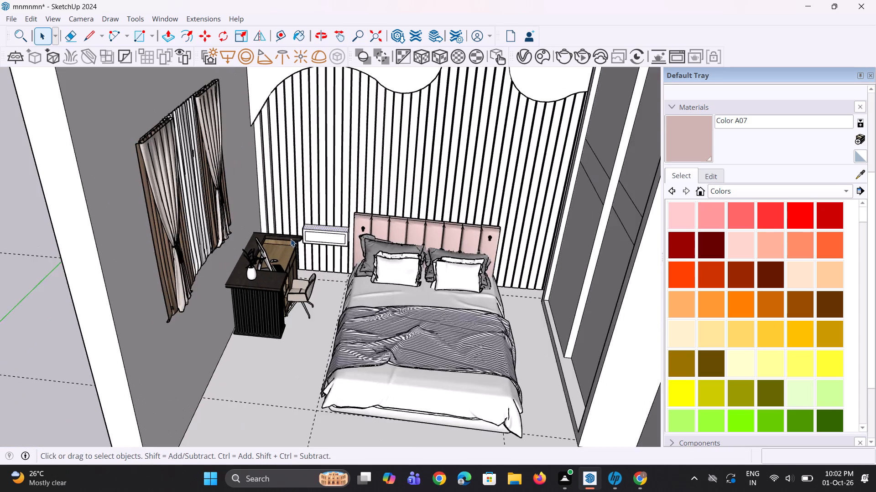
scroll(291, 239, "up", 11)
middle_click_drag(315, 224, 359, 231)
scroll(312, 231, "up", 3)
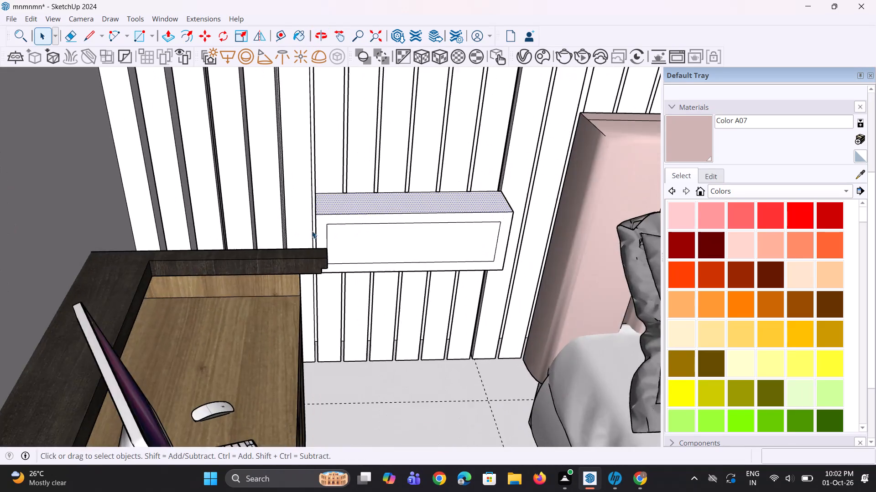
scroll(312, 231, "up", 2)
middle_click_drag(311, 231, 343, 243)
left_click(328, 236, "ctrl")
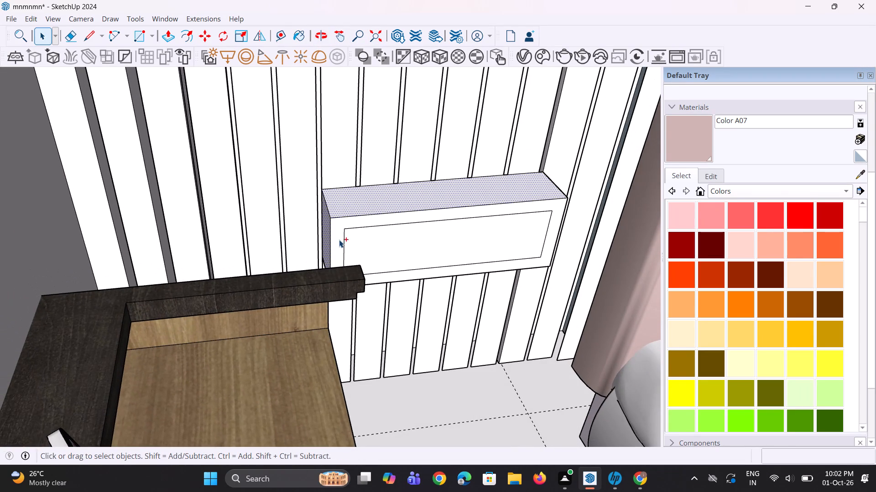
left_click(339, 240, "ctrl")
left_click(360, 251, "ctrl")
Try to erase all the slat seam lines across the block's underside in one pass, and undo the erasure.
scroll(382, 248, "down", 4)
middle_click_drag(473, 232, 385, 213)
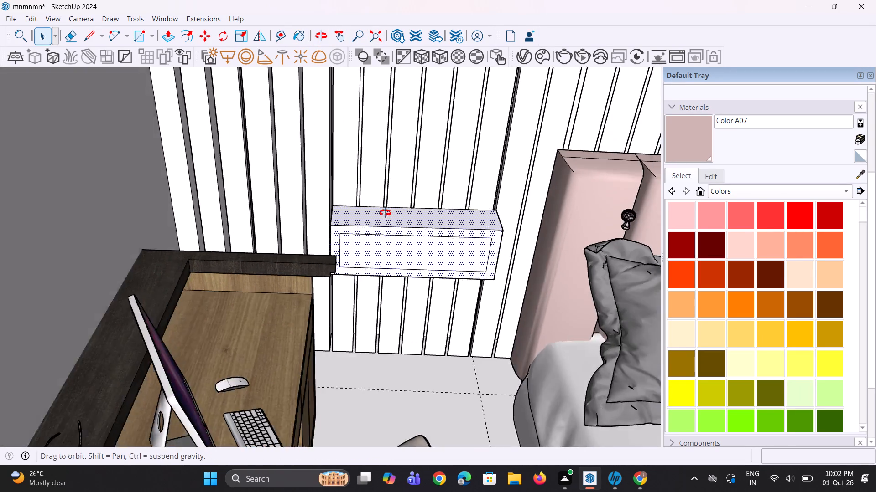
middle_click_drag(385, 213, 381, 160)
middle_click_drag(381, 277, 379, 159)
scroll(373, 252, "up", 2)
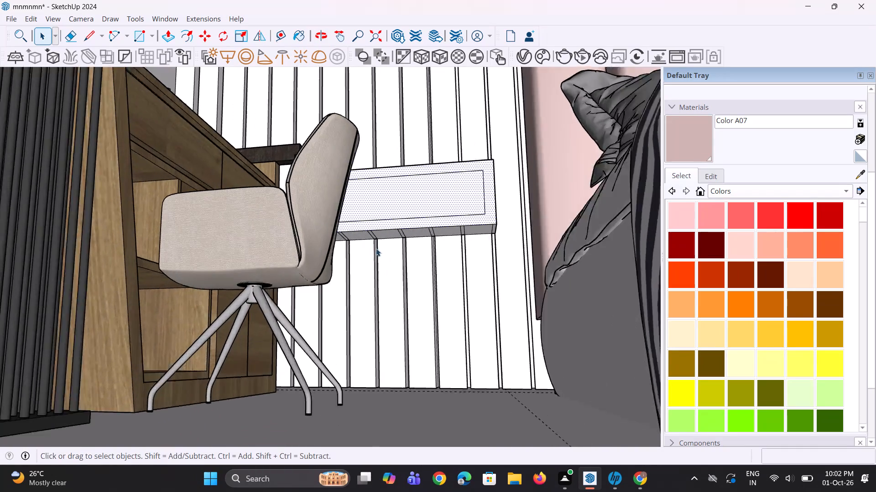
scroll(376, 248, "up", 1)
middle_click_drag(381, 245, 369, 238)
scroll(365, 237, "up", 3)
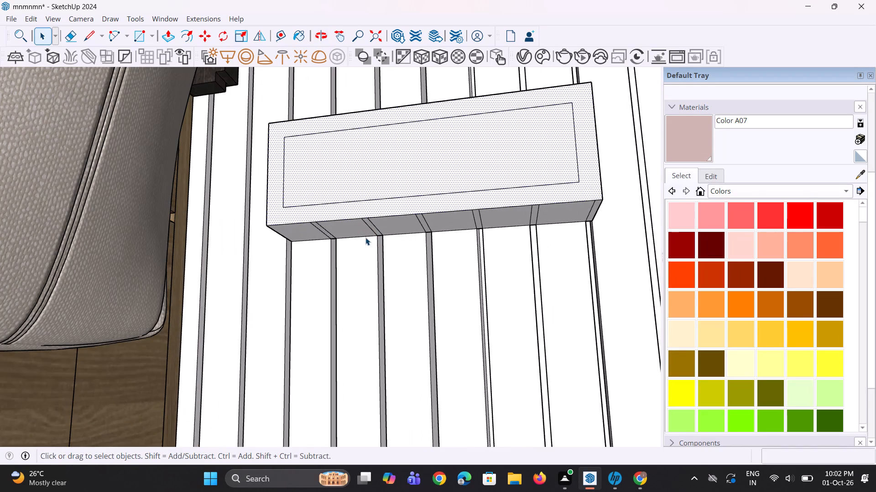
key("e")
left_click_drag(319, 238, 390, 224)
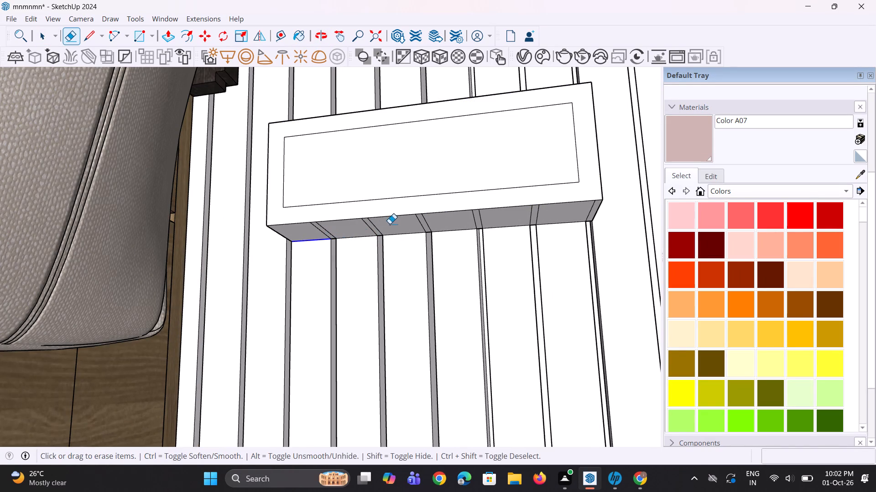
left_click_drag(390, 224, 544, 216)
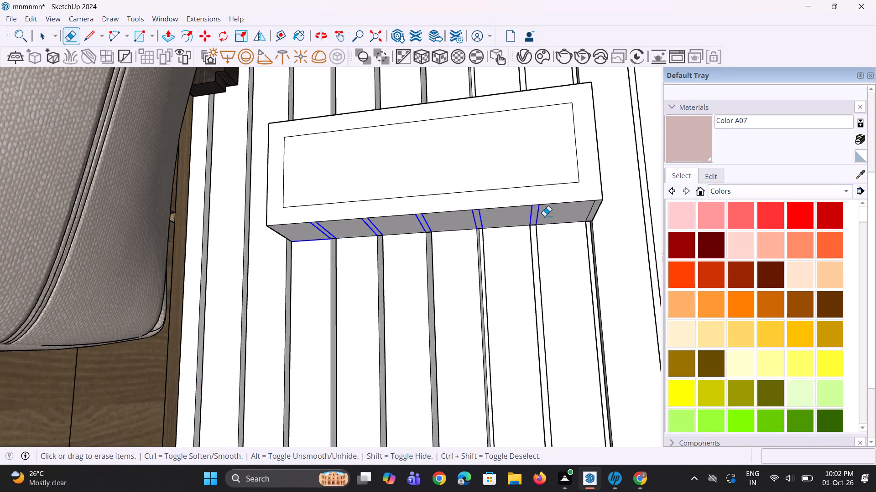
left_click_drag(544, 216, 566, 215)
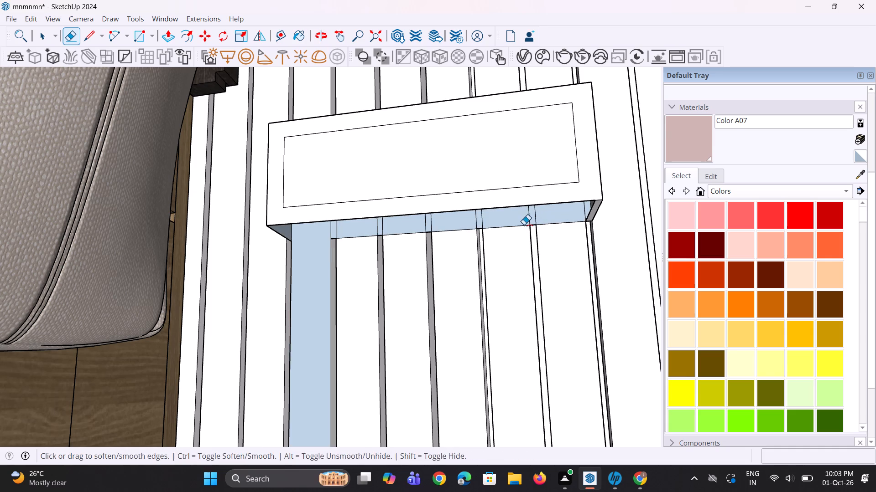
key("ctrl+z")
Erase the remaining slat seam lines one after another across the underside of the wall-mounted block.
scroll(324, 251, "up", 2)
left_click(331, 229)
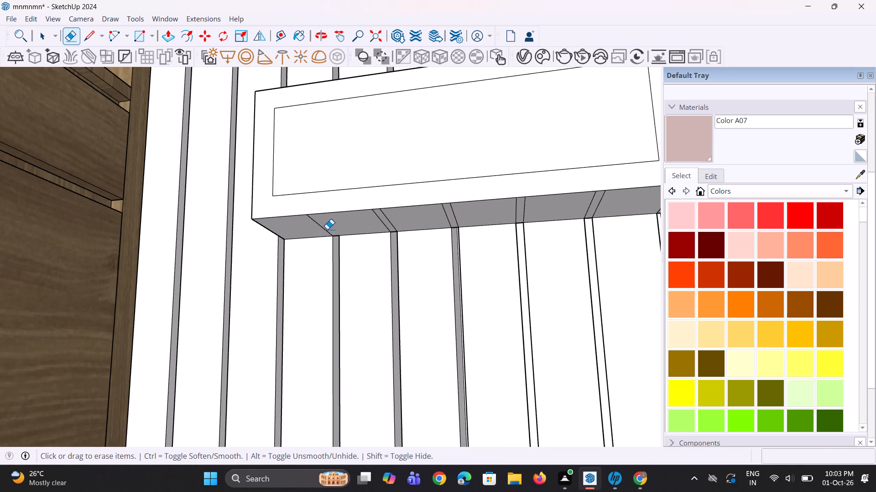
left_click(327, 229)
left_click_drag(376, 225, 412, 218)
left_click_drag(428, 215, 463, 213)
left_click_drag(501, 212, 530, 211)
scroll(440, 250, "down", 3)
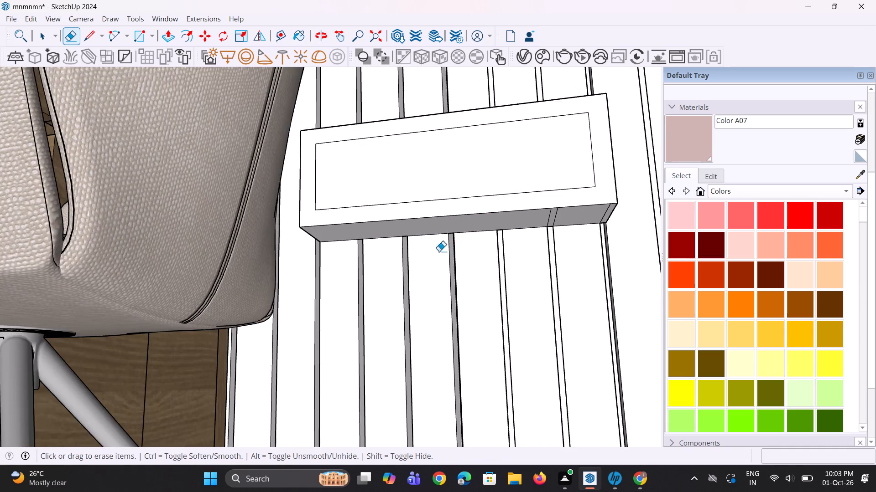
scroll(541, 215, "up", 2)
left_click_drag(545, 218, 567, 216)
scroll(630, 205, "up", 2)
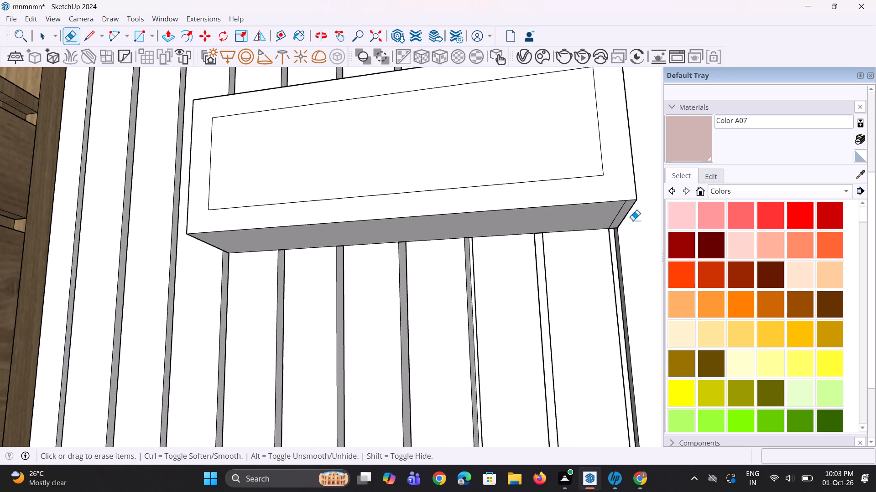
left_click(619, 215)
Group the wall-mounted block's front panel, frame, top, underside and both end faces into one object.
scroll(405, 272, "down", 4)
middle_click_drag(357, 261, 374, 357)
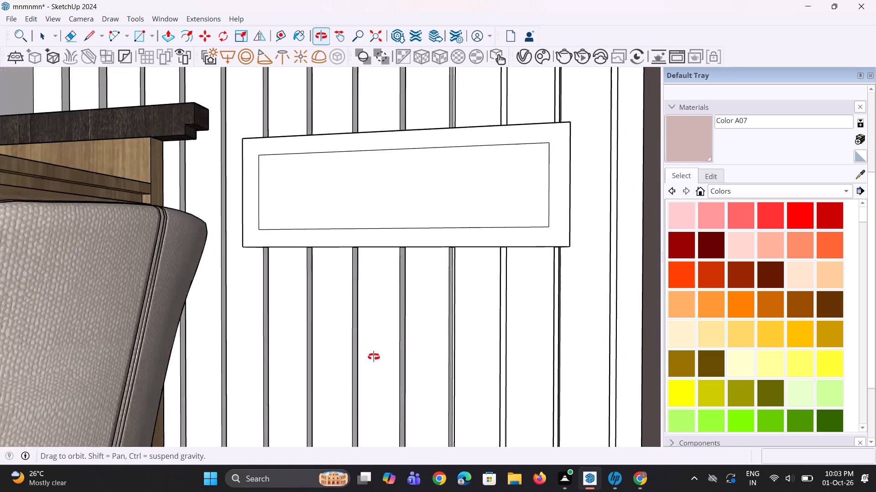
middle_click_drag(374, 357, 382, 383)
middle_click_drag(340, 298, 344, 337)
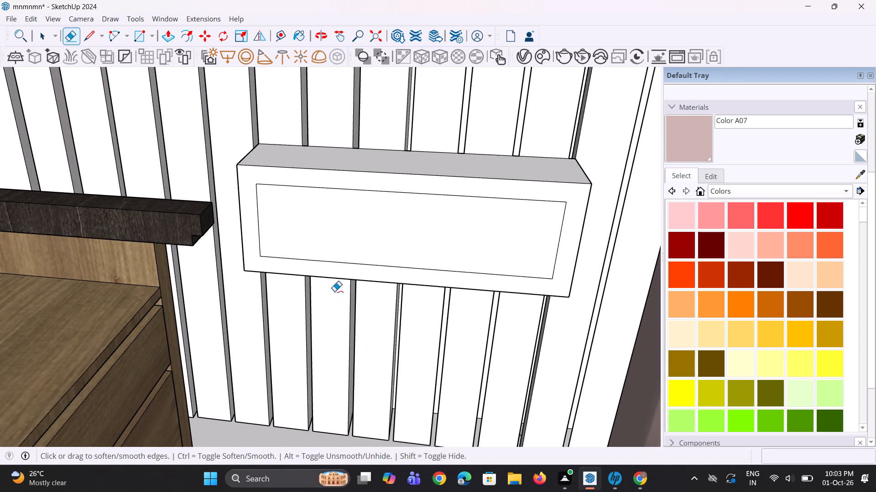
left_click(362, 243)
key("space")
key("space")
left_click(341, 244)
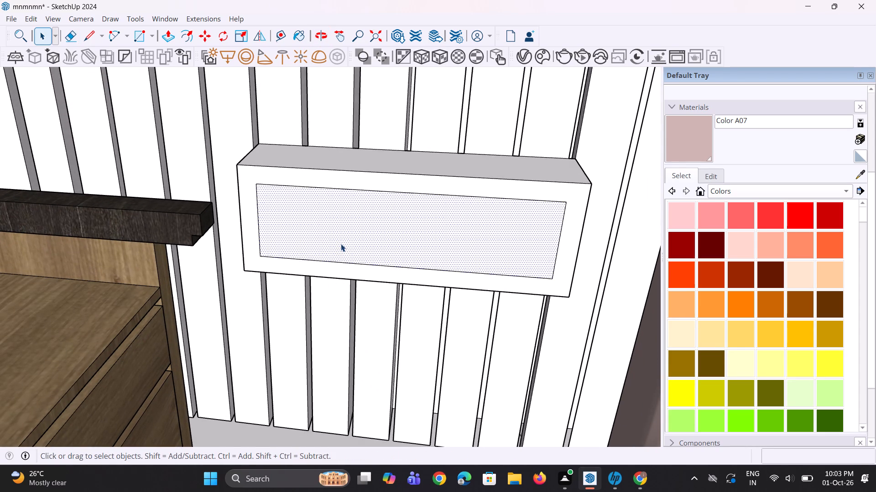
left_click(274, 269, "ctrl")
left_click(350, 166, "ctrl")
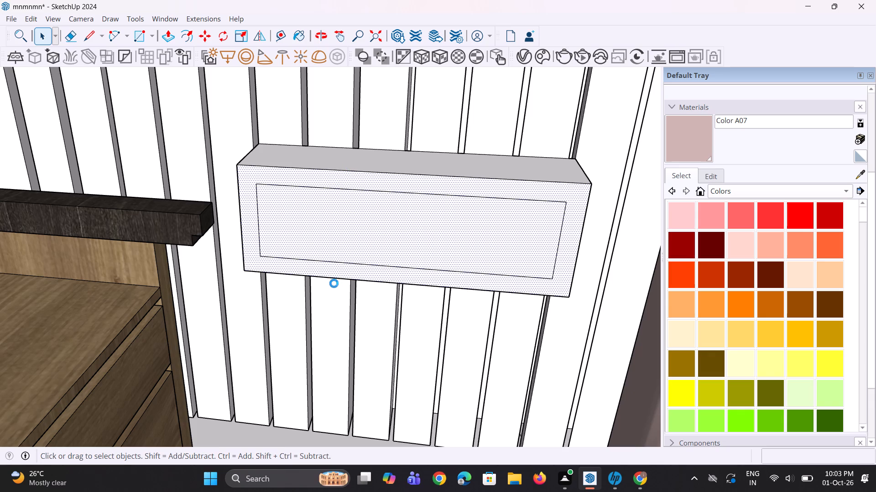
middle_click_drag(335, 254, 407, 298)
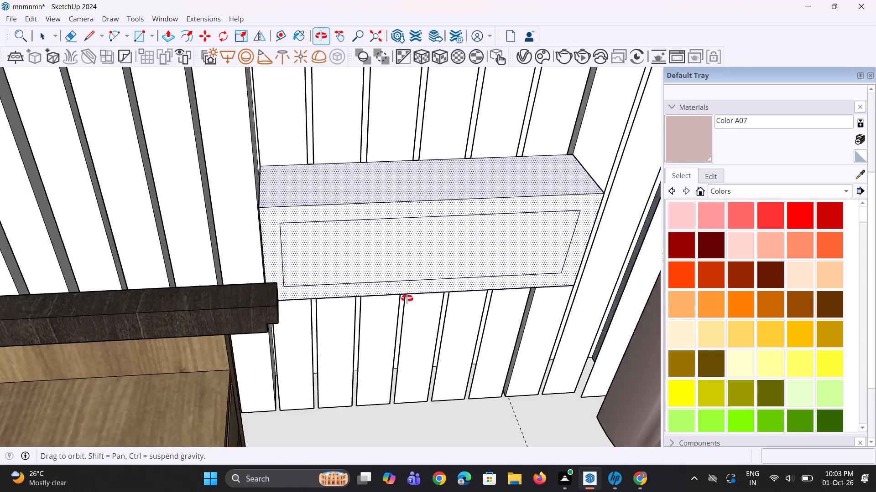
middle_click_drag(407, 298, 450, 270)
left_click(282, 201, "ctrl")
middle_click_drag(430, 303, 410, 272)
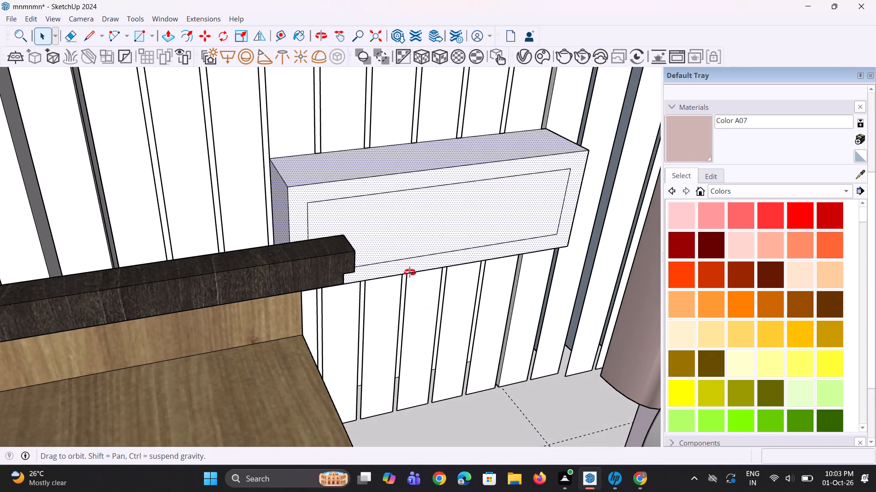
middle_click_drag(410, 272, 356, 188)
scroll(361, 232, "up", 3)
middle_click_drag(441, 262, 389, 188)
left_click(388, 187, "ctrl")
scroll(428, 238, "down", 3)
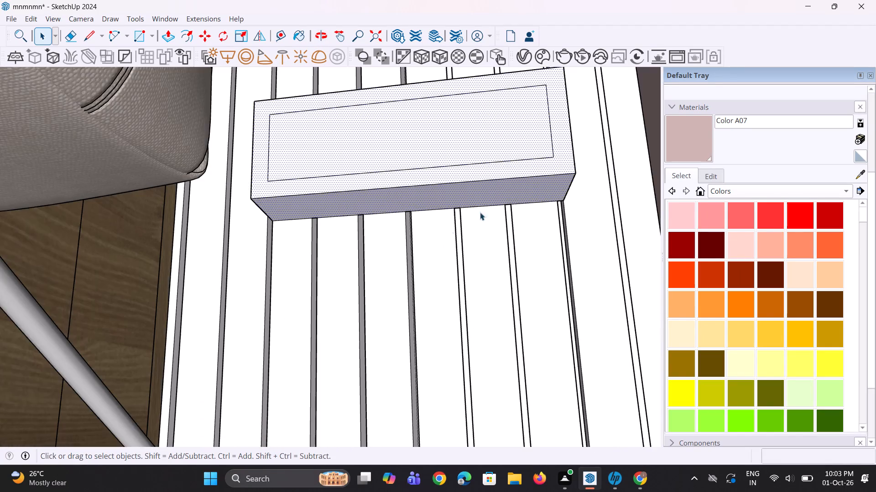
scroll(510, 189, "down", 3)
left_click(380, 39)
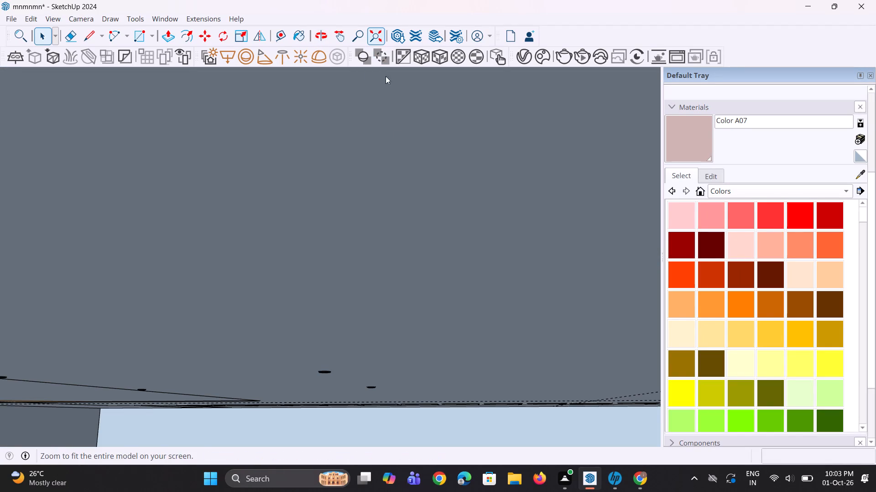
middle_click_drag(374, 264, 384, 330)
scroll(331, 336, "up", 5)
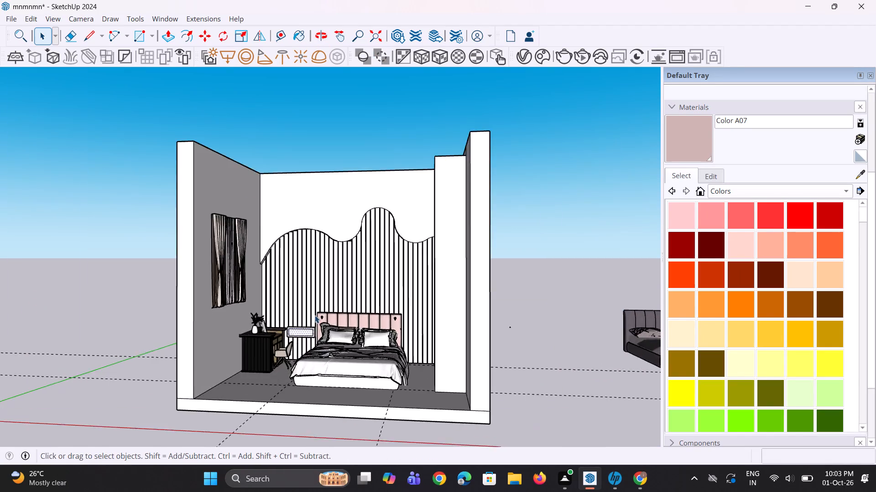
scroll(315, 315, "up", 14)
middle_click_drag(334, 344, 324, 361)
scroll(323, 348, "up", 7)
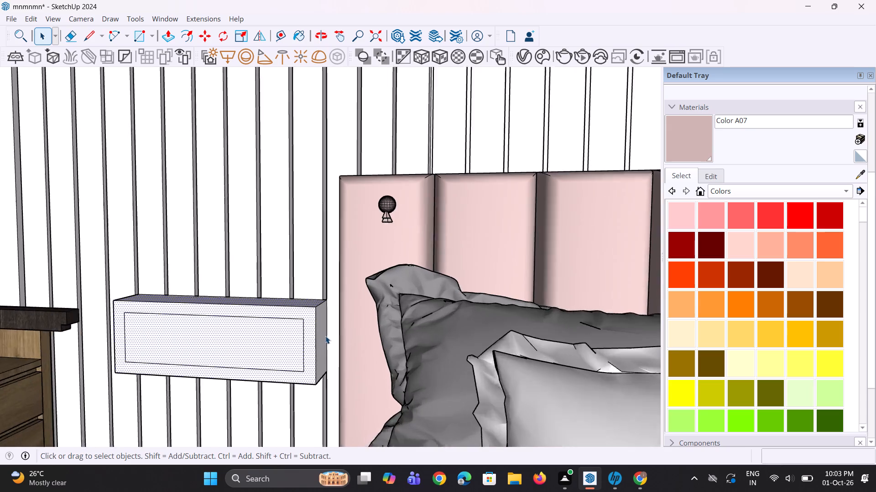
left_click(323, 338, "ctrl")
right_click(281, 336)
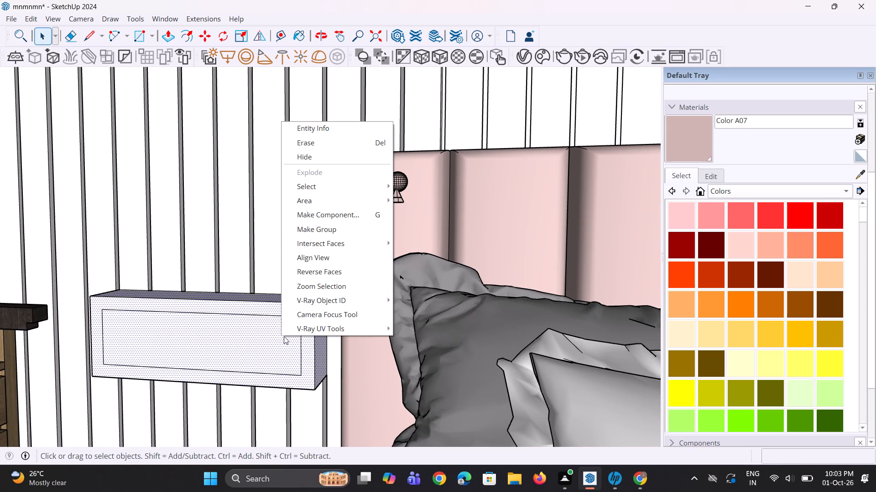
left_click(334, 225)
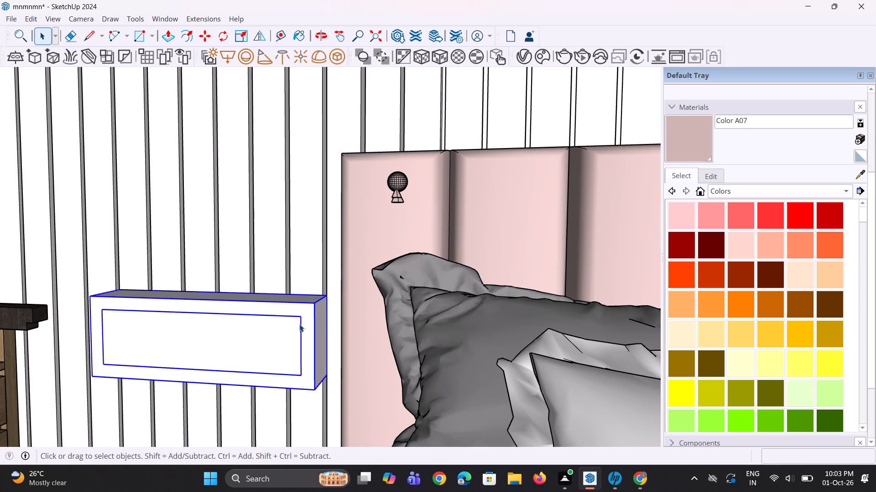
Copy the grouped bedside unit about 6' 8" along the red axis to the far side of the bed.
scroll(271, 344, "down", 4)
middle_click_drag(282, 355, 319, 399)
scroll(310, 358, "up", 2)
key("m")
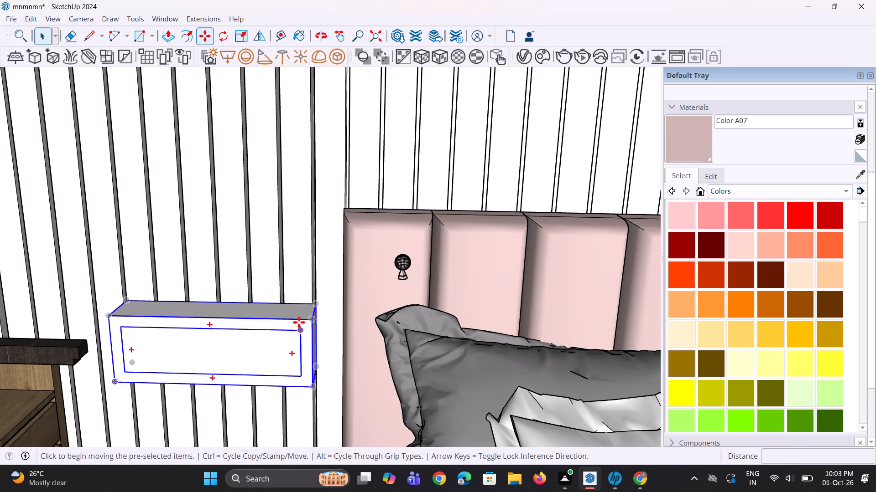
left_click(321, 299)
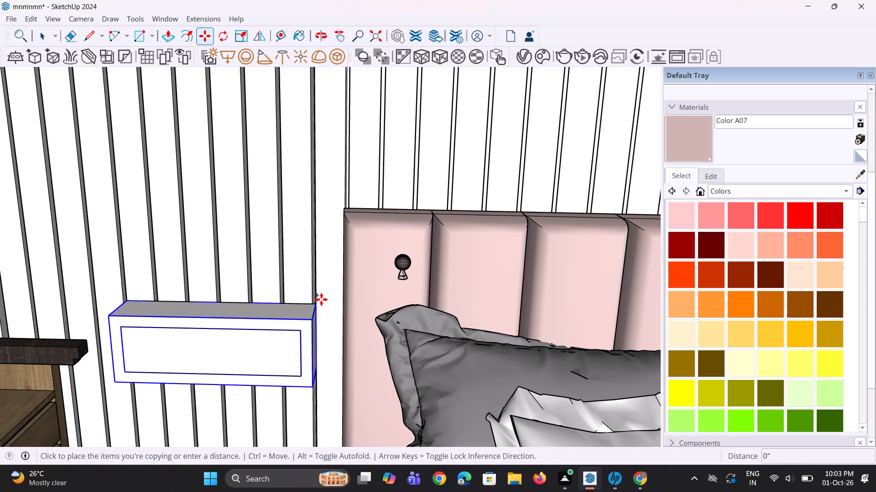
scroll(337, 302, "down", 7)
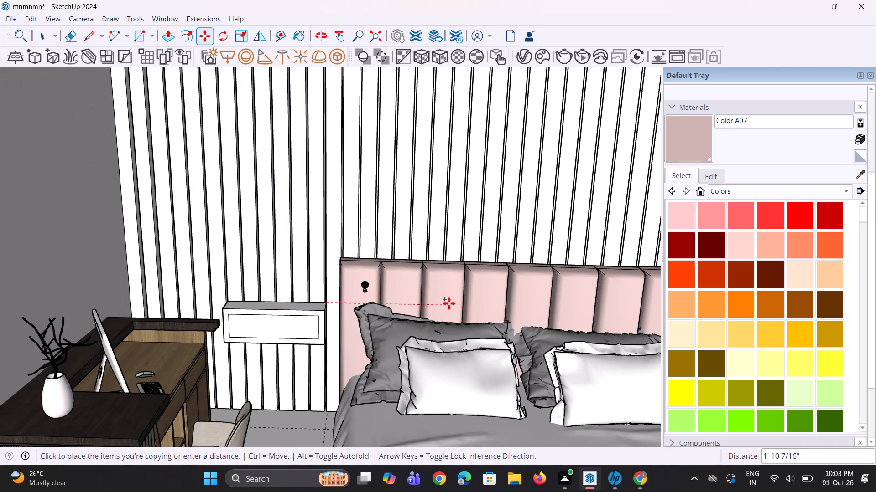
scroll(461, 303, "down", 4)
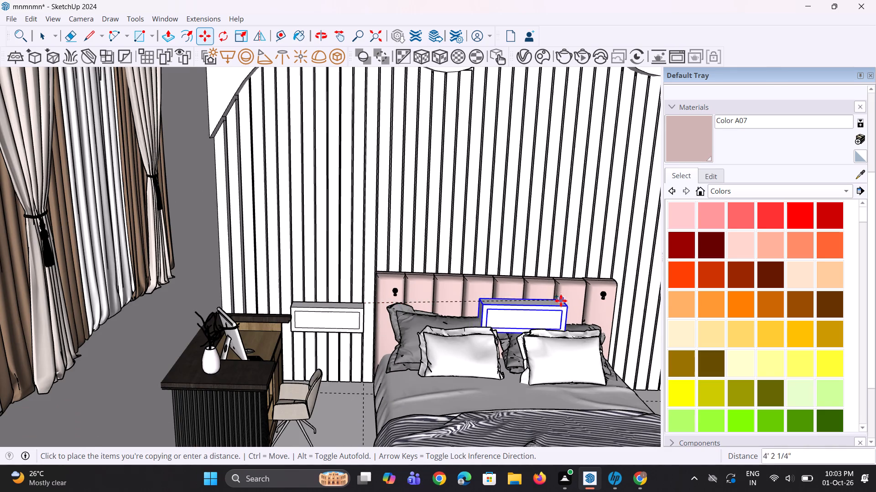
scroll(552, 302, "down", 9)
scroll(615, 304, "up", 4)
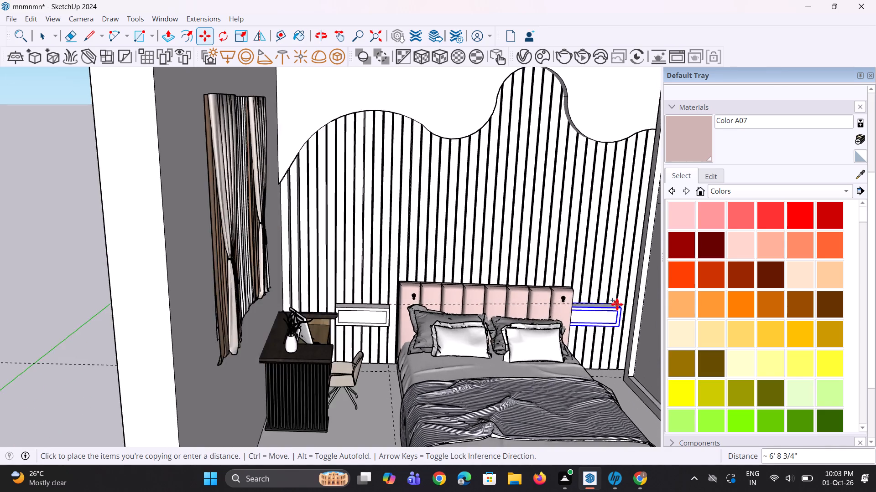
scroll(617, 304, "up", 2)
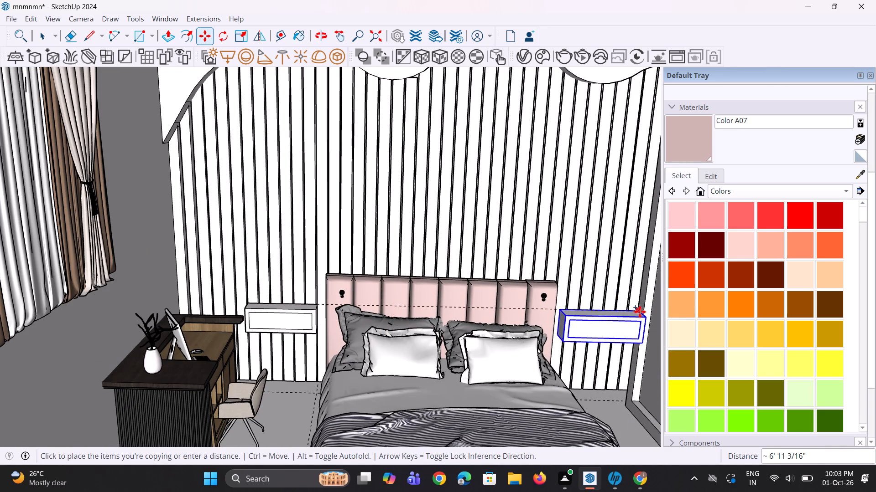
scroll(628, 309, "down", 4)
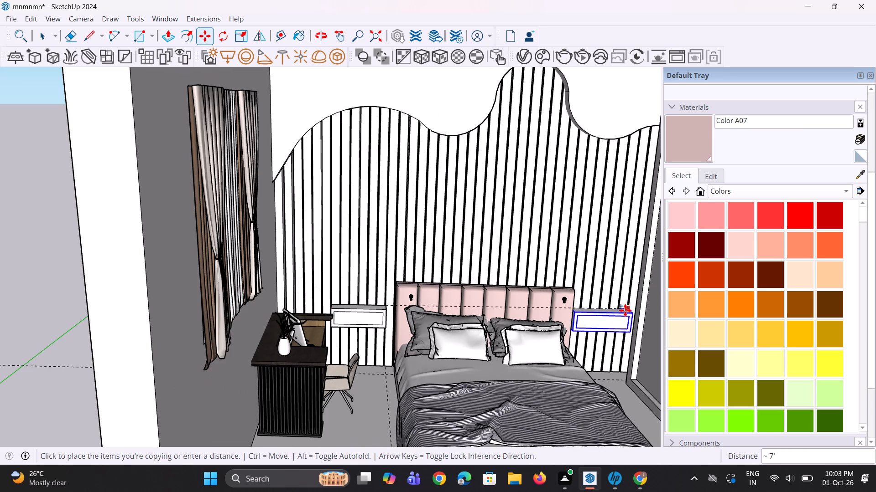
middle_click_drag(635, 321, 532, 363)
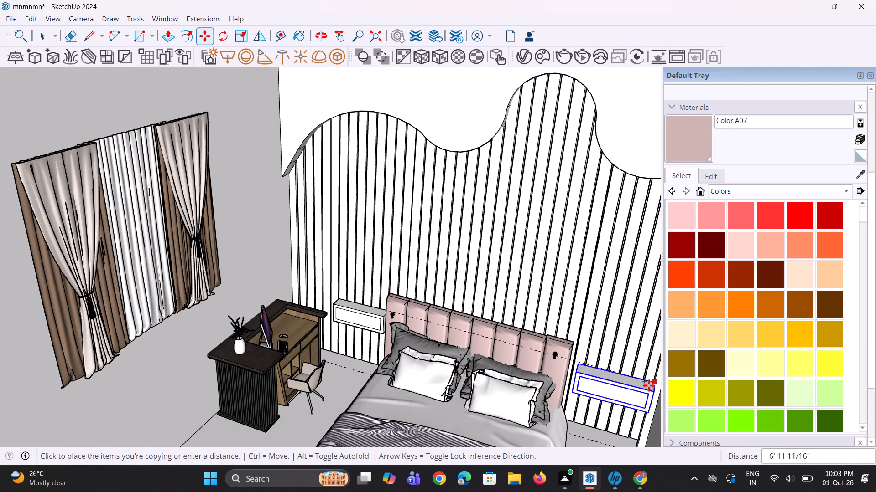
scroll(646, 384, "up", 8)
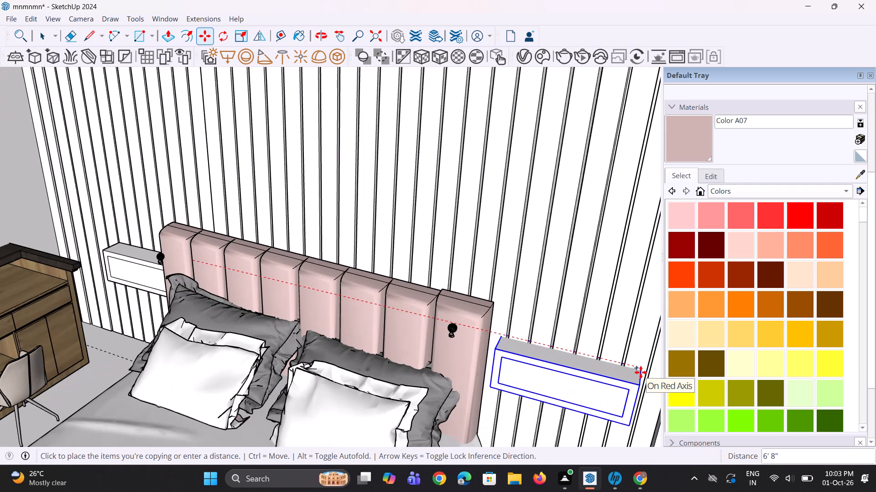
left_click(641, 372)
Nudge the copied bedside unit very slightly along the red axis.
middle_click_drag(625, 396, 556, 405)
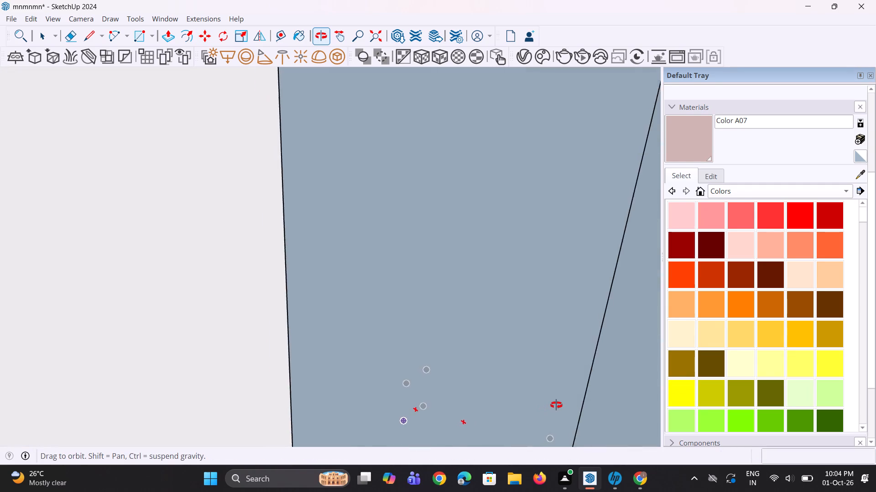
middle_click_drag(556, 405, 612, 390)
scroll(612, 390, "up", 3)
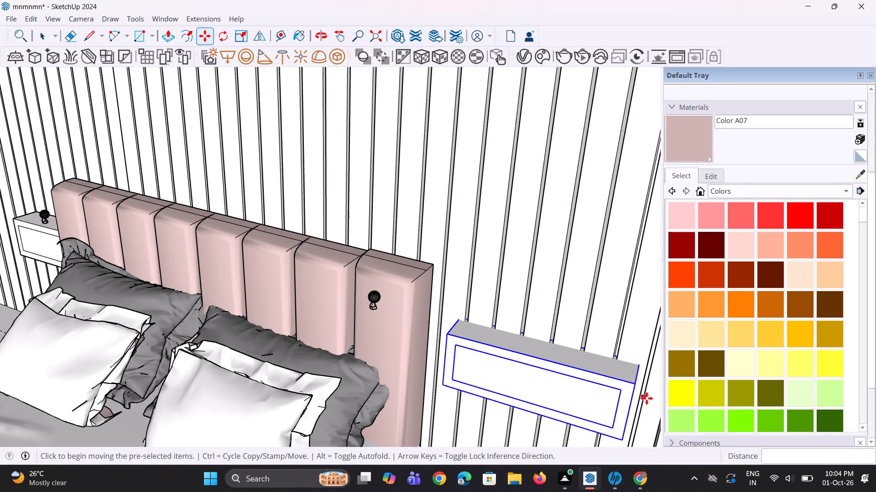
left_click(636, 390)
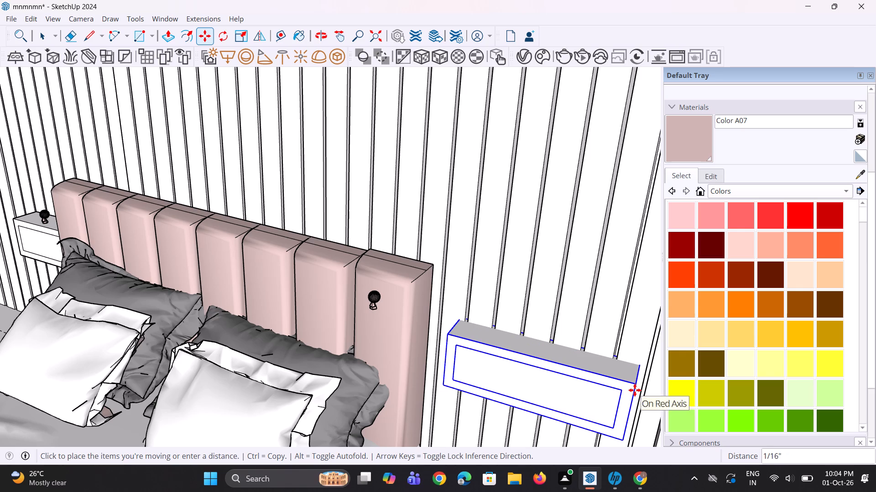
left_click(633, 392)
scroll(481, 374, "down", 4)
key("space")
key("space")
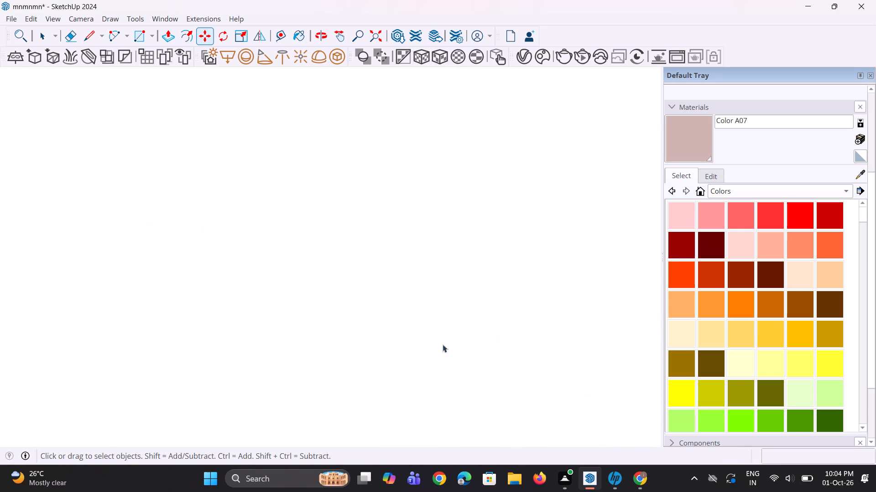
Move the copied bedside unit a little further from the headboard along the red axis.
left_click(380, 44)
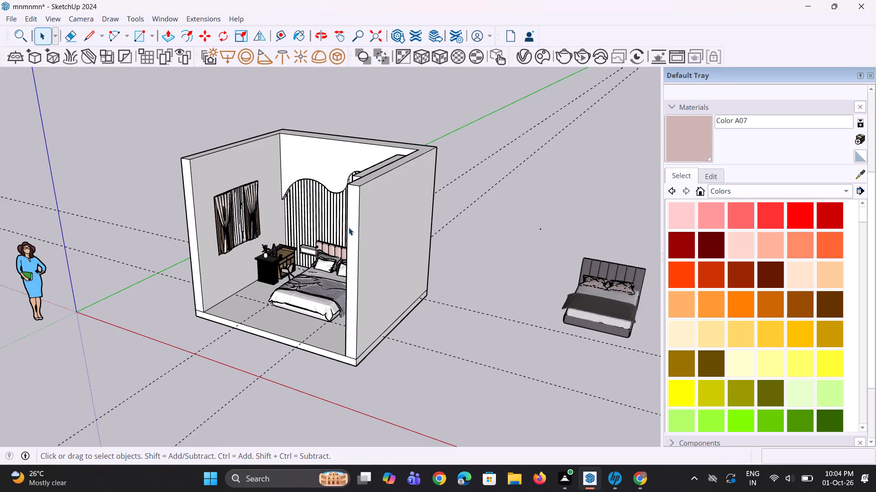
scroll(277, 223, "down", 1)
middle_click_drag(282, 236, 413, 230)
scroll(349, 274, "up", 4)
middle_click_drag(348, 263, 349, 281)
scroll(364, 249, "up", 9)
middle_click_drag(372, 245, 338, 237)
scroll(359, 262, "up", 2)
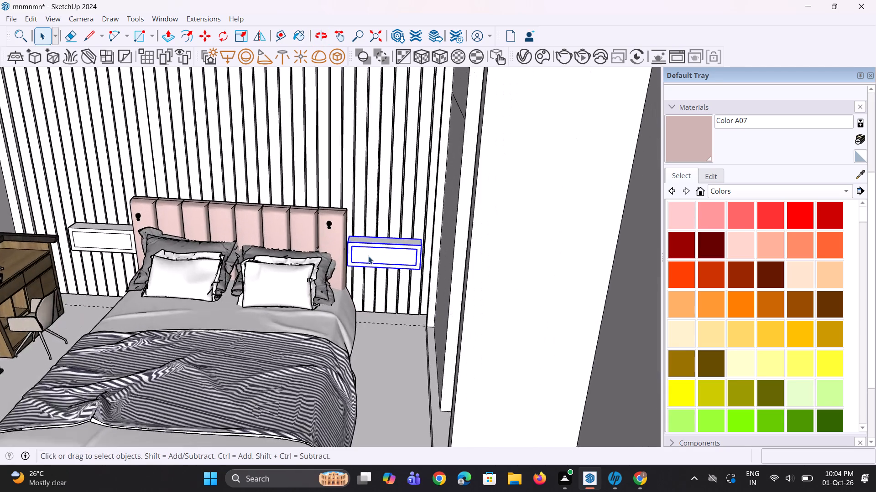
scroll(368, 256, "up", 5)
middle_click(429, 244)
key("m")
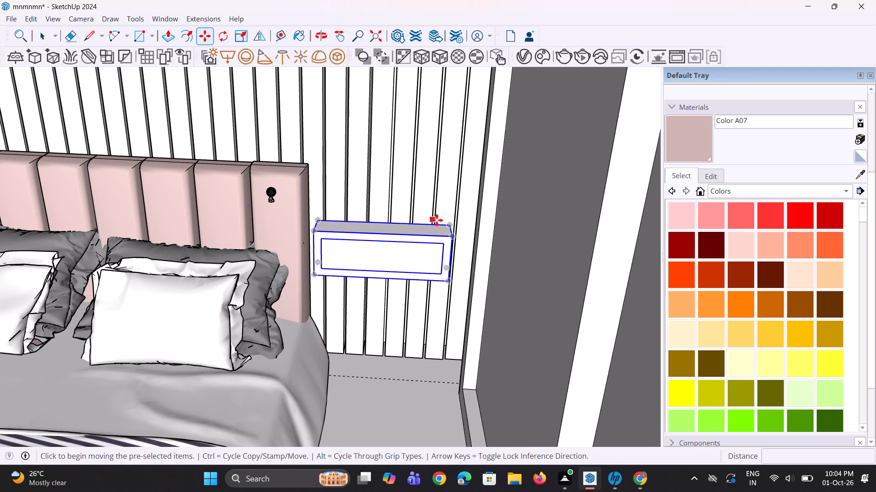
left_click(452, 224)
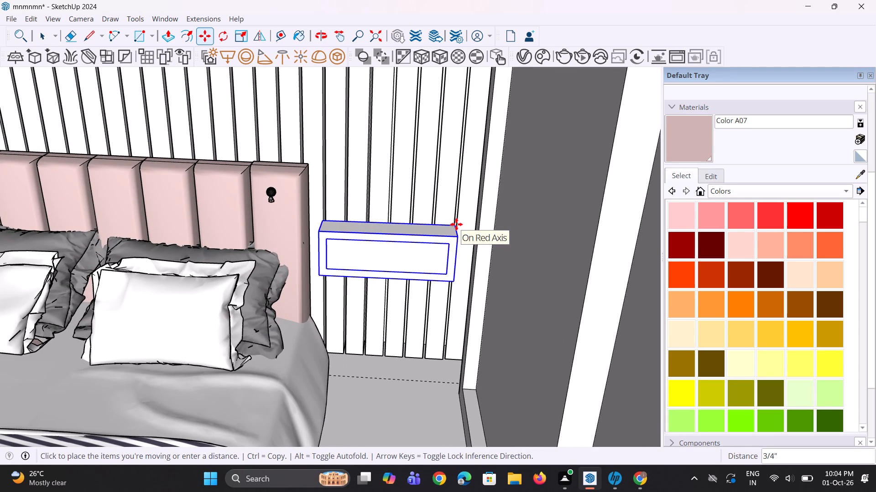
left_click(458, 224)
key("space")
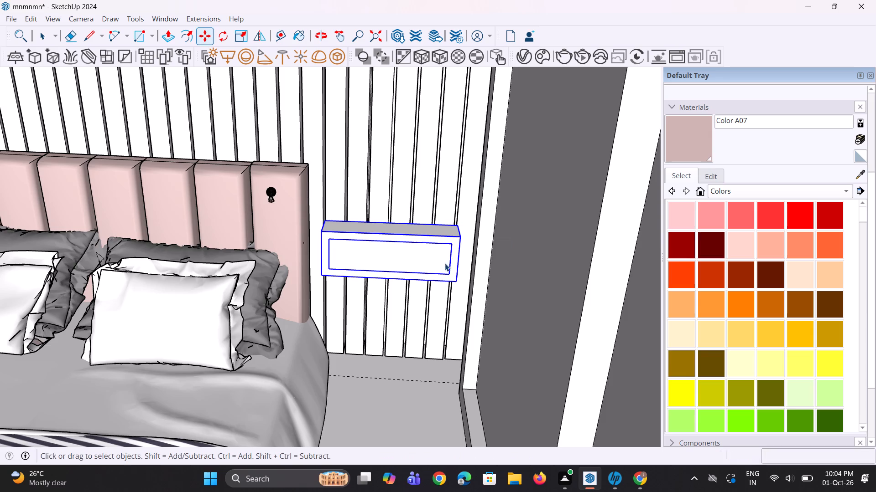
key("space")
Move the pink-headboard bed about 15/16" toward the desk side of the room.
scroll(285, 297, "down", 4)
middle_click_drag(296, 289, 307, 266)
scroll(318, 258, "down", 10)
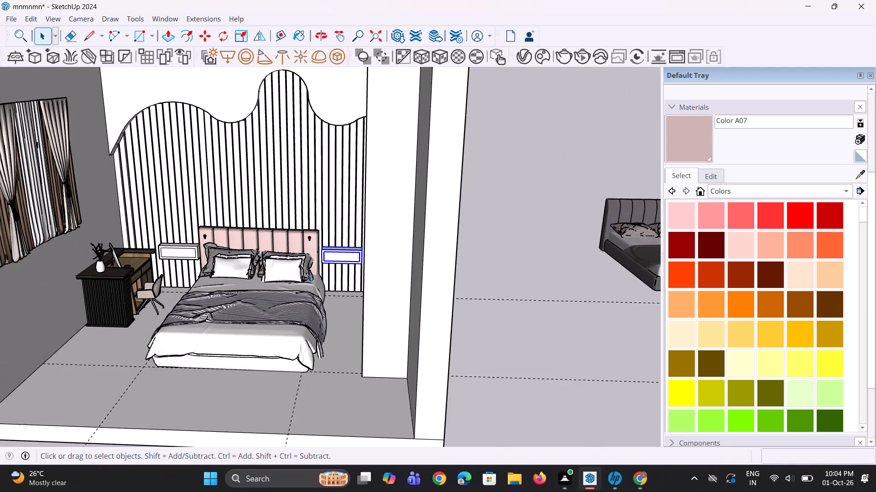
middle_click_drag(307, 275, 330, 255)
scroll(214, 348, "up", 3)
middle_click_drag(217, 344, 228, 341)
left_click(188, 357)
scroll(157, 371, "up", 2)
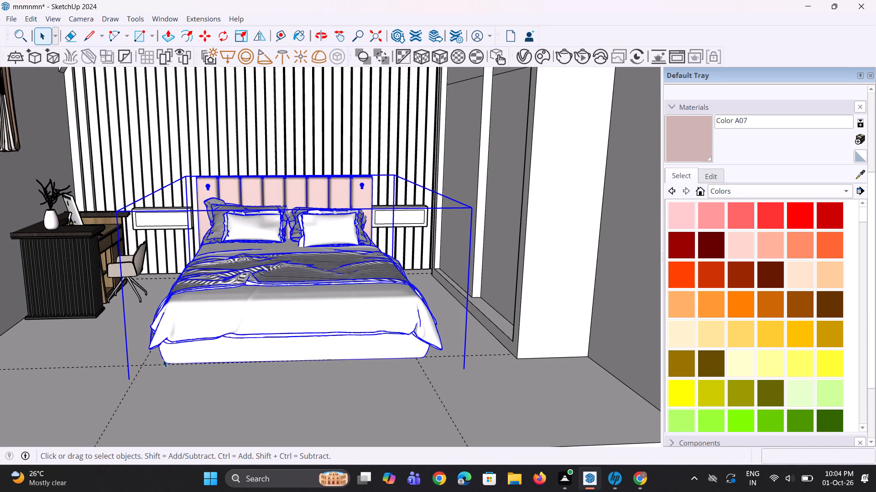
key("m")
left_click(169, 360)
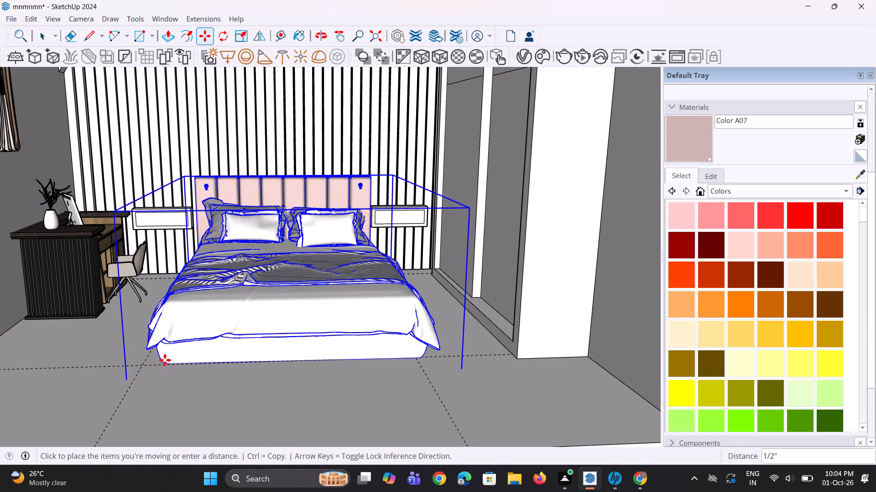
left_click(163, 360)
key("space")
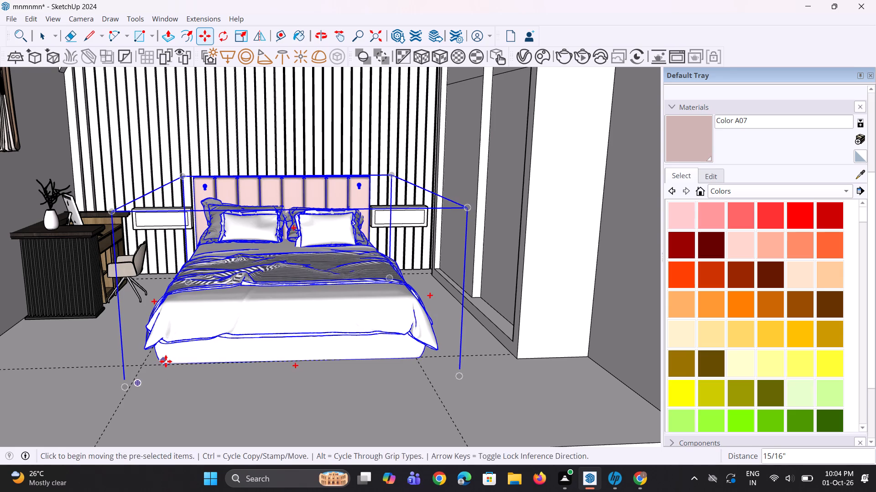
key("space")
scroll(215, 380, "down", 12)
double_click(444, 330)
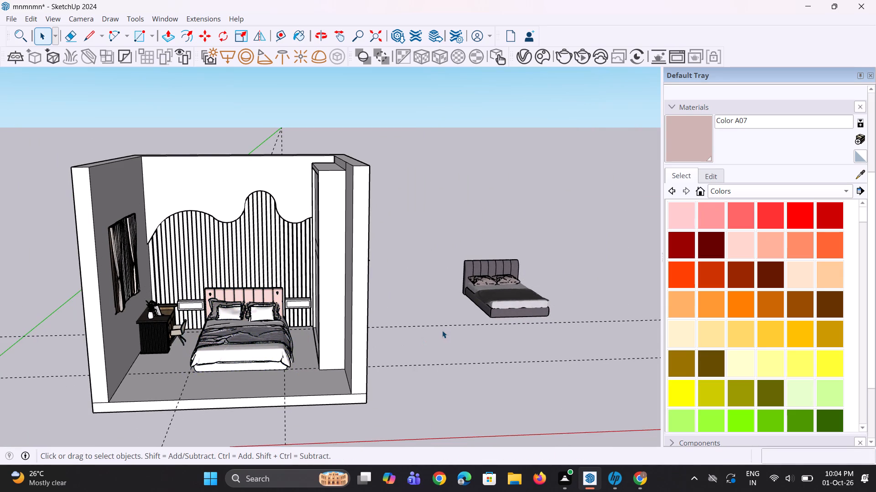
Explode the grouped wall-mounted bedside unit next to the desk.
middle_click_drag(255, 343, 253, 330)
scroll(210, 300, "up", 4)
middle_click_drag(151, 331, 155, 357)
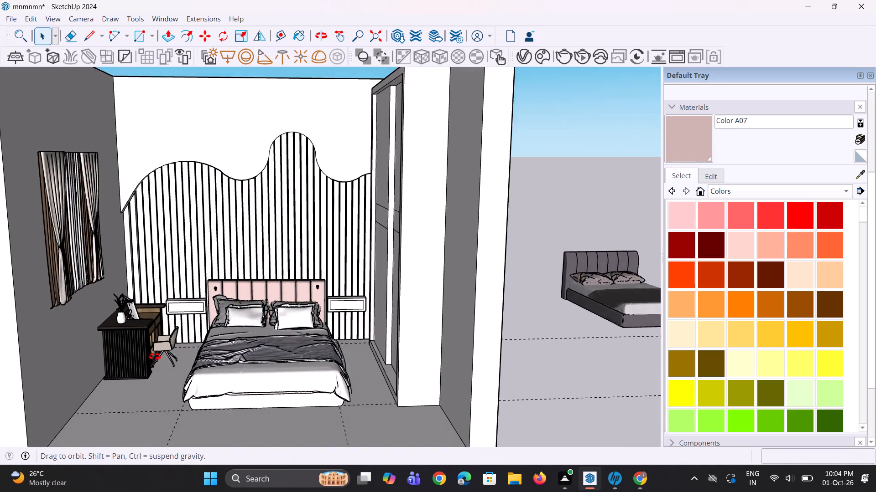
middle_click_drag(155, 357, 234, 389)
scroll(207, 333, "up", 4)
left_click(183, 322)
scroll(183, 322, "up", 3)
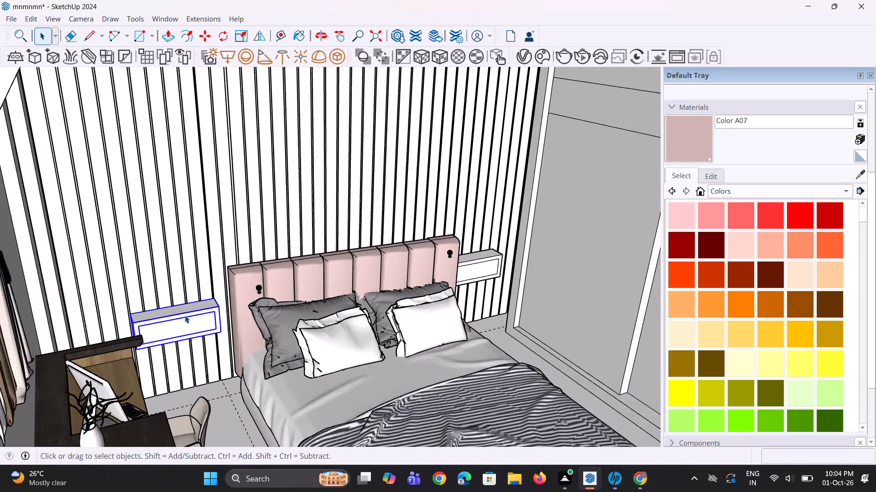
scroll(185, 315, "up", 3)
right_click(183, 317)
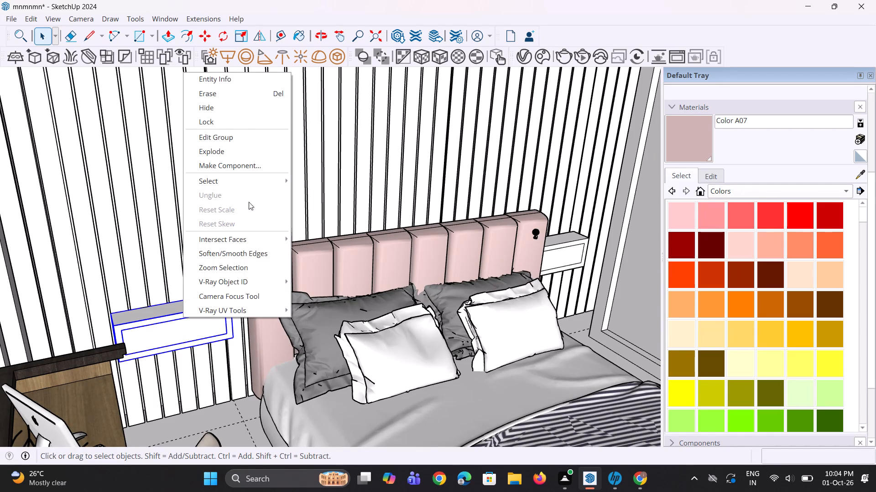
left_click(215, 157)
Push/Pull the desk-side bedside unit's front frame outward about 9/16" and extend its inner panel by the same distance.
scroll(198, 323, "up", 3)
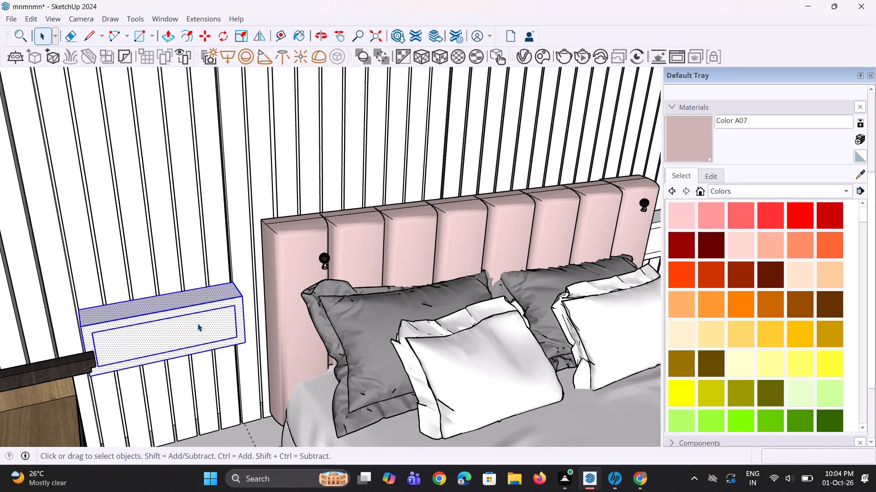
key("p")
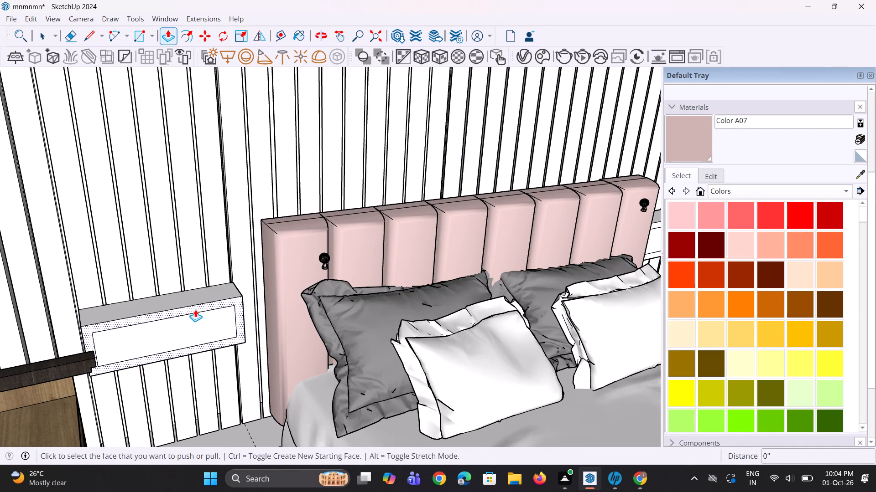
left_click(195, 309)
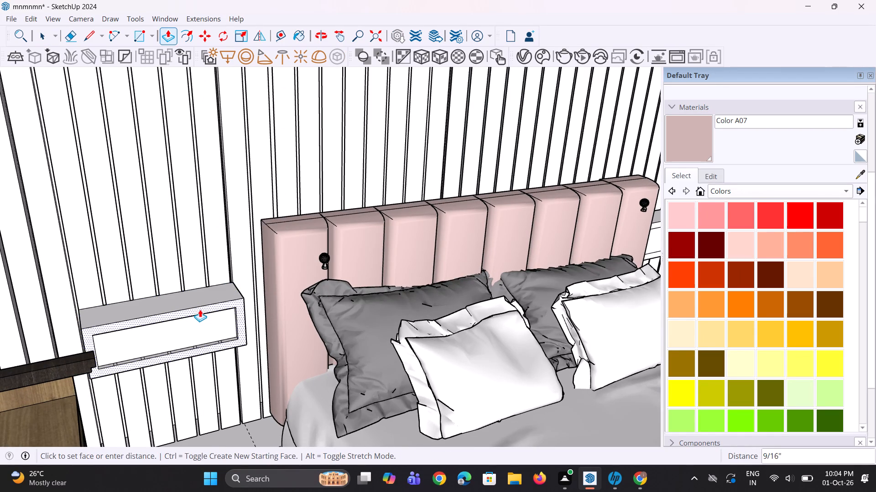
left_click(200, 309)
double_click(201, 321)
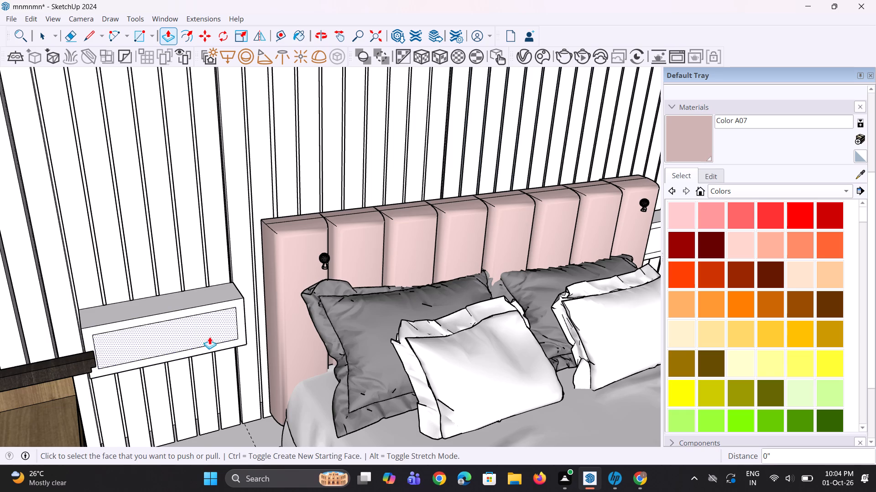
scroll(207, 337, "down", 5)
middle_click_drag(218, 346, 207, 337)
left_click(200, 328)
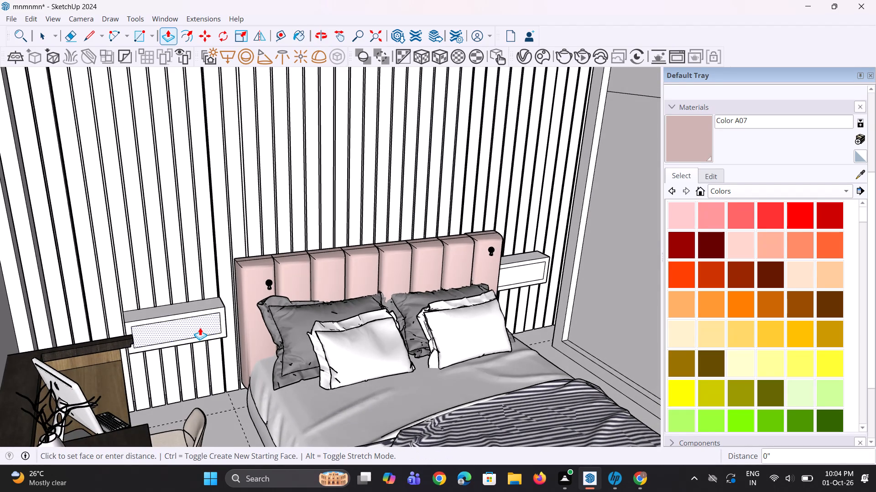
left_click(199, 327)
key("space")
Explode the grouped bedside unit on the wardrobe side of the bed.
middle_click_drag(209, 357, 164, 356)
scroll(164, 356, "down", 4)
scroll(438, 318, "up", 5)
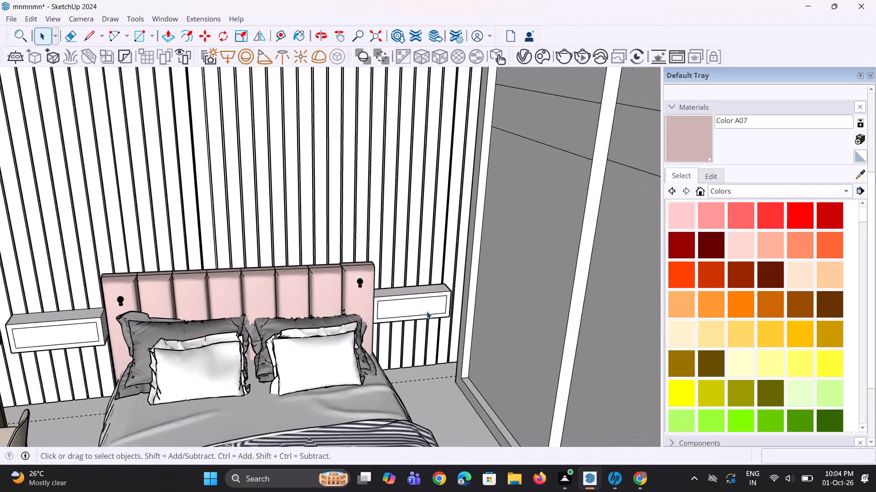
key("p")
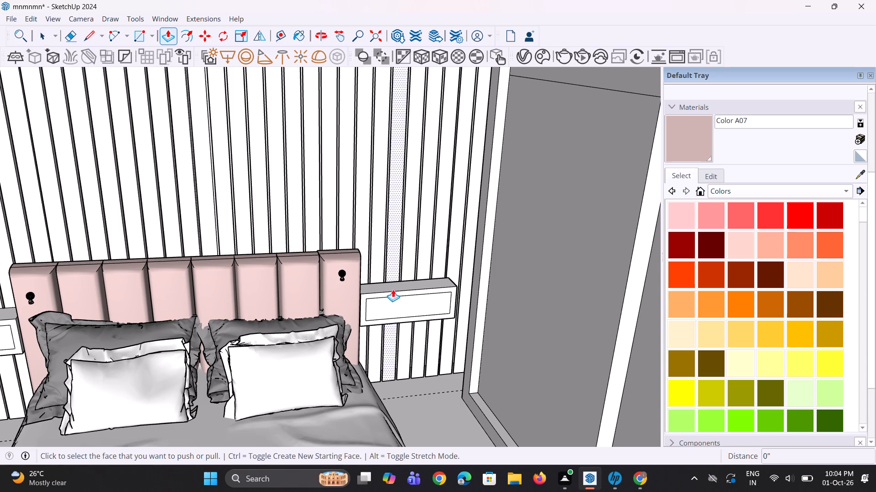
scroll(383, 301, "up", 5)
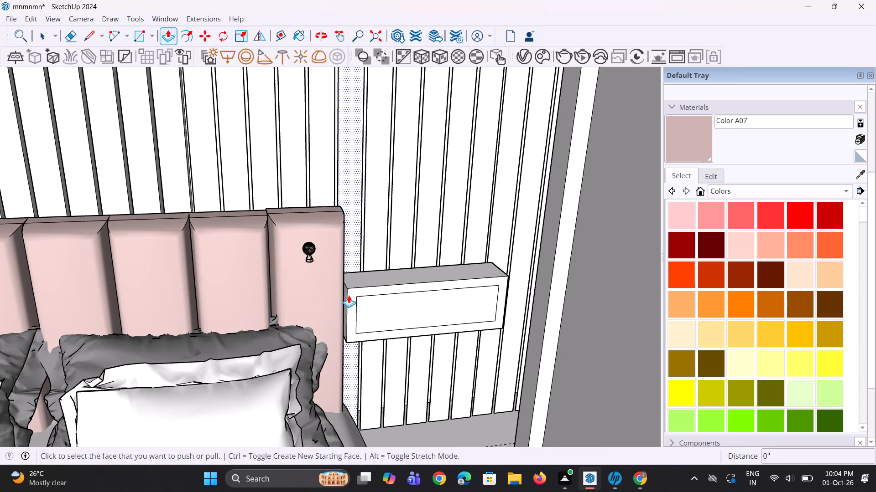
key("space")
left_click(389, 307)
right_click(389, 307)
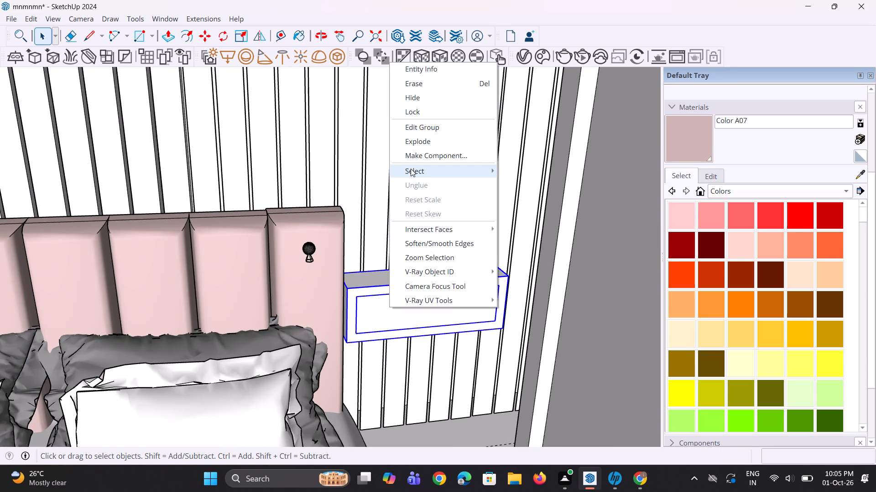
left_click(419, 147)
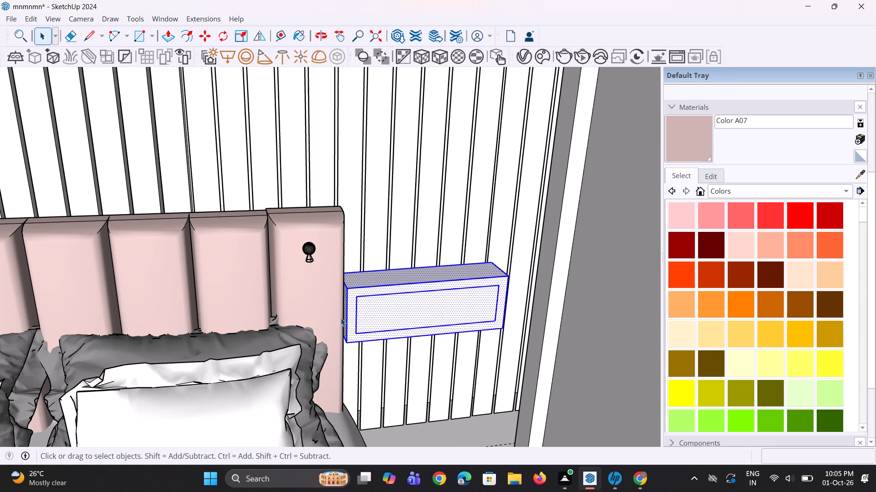
Push/Pull the wardrobe-side bedside unit's inner panel and front frame outward, repeating the 9/16" distance on each.
key("p")
double_click(395, 307)
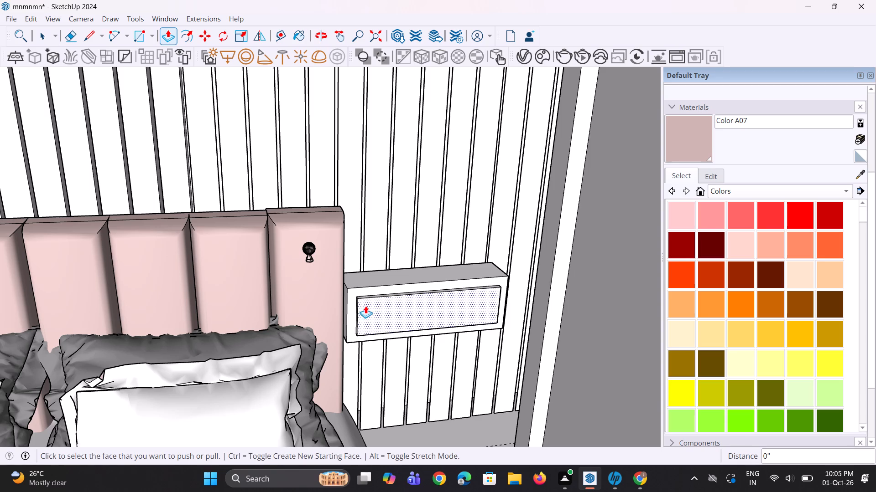
double_click(352, 299)
scroll(395, 315, "down", 8)
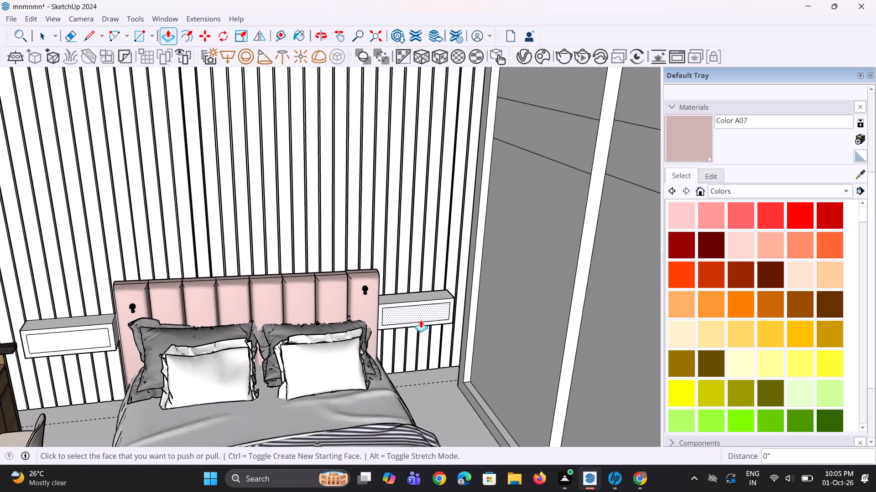
middle_click_drag(422, 320, 422, 310)
key("space")
key("space")
key("space")
Examine the bed, both bedside units and the slatted wall from close up and from outside the room.
middle_click_drag(407, 342, 394, 335)
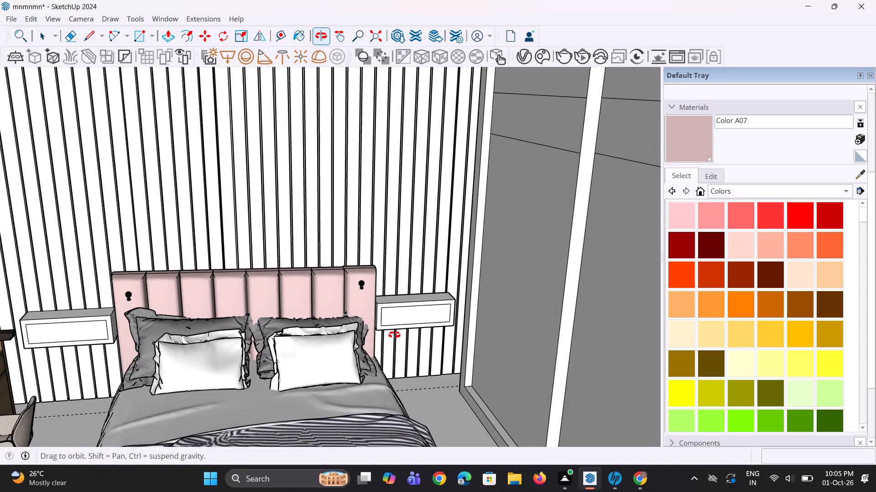
middle_click_drag(394, 335, 393, 335)
scroll(380, 377, "down", 4)
middle_click_drag(380, 378, 359, 360)
scroll(361, 363, "down", 8)
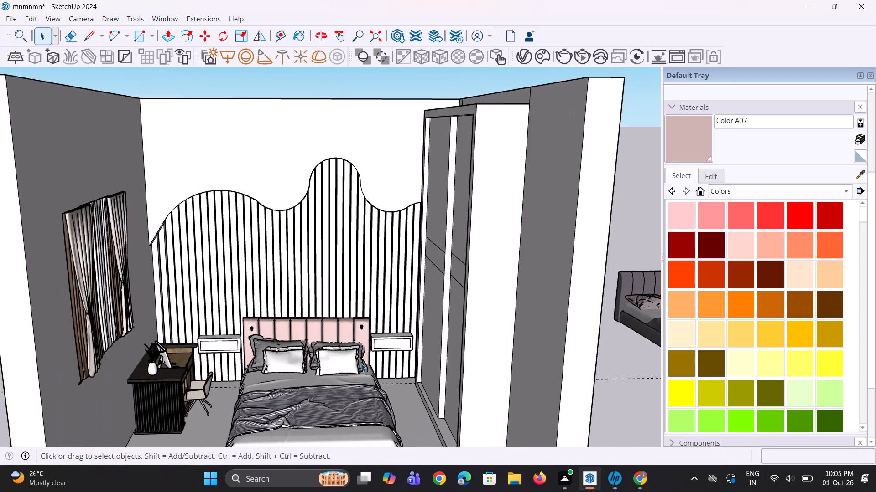
scroll(361, 363, "down", 10)
left_click(480, 256)
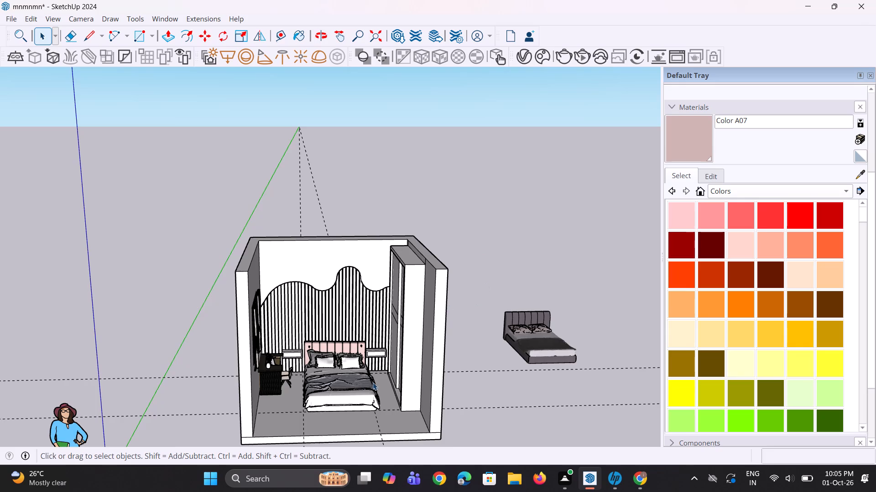
scroll(372, 383, "up", 6)
middle_click_drag(359, 375, 356, 359)
scroll(267, 391, "up", 6)
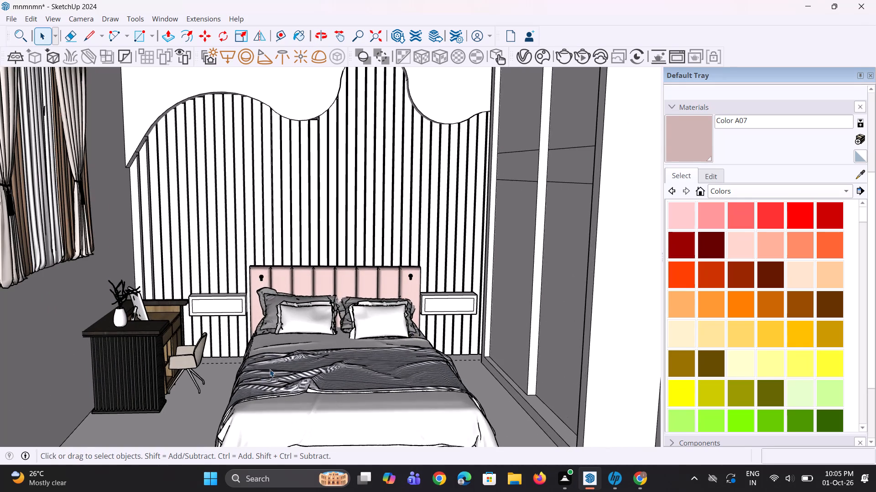
scroll(270, 369, "down", 4)
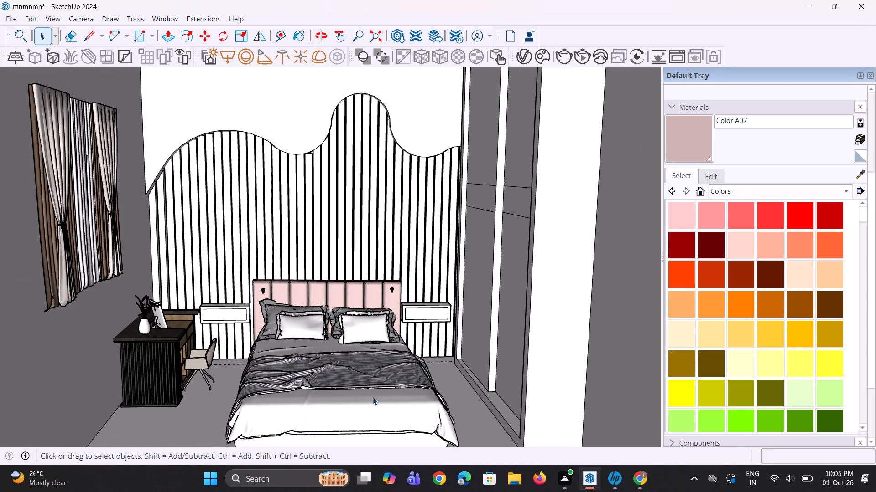
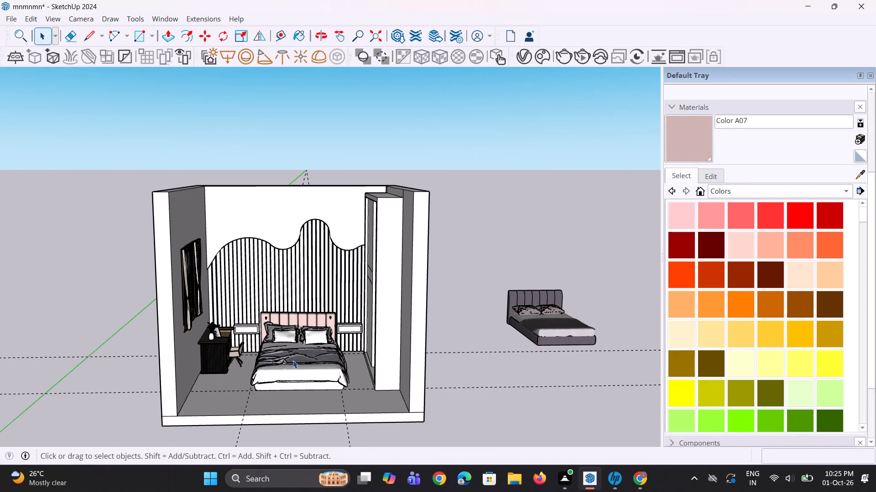
Examine the bedroom model from the front and above, including the bed, desk, wardrobe and wavy slatted wall.
scroll(355, 386, "up", 3)
scroll(355, 383, "down", 3)
scroll(314, 379, "up", 3)
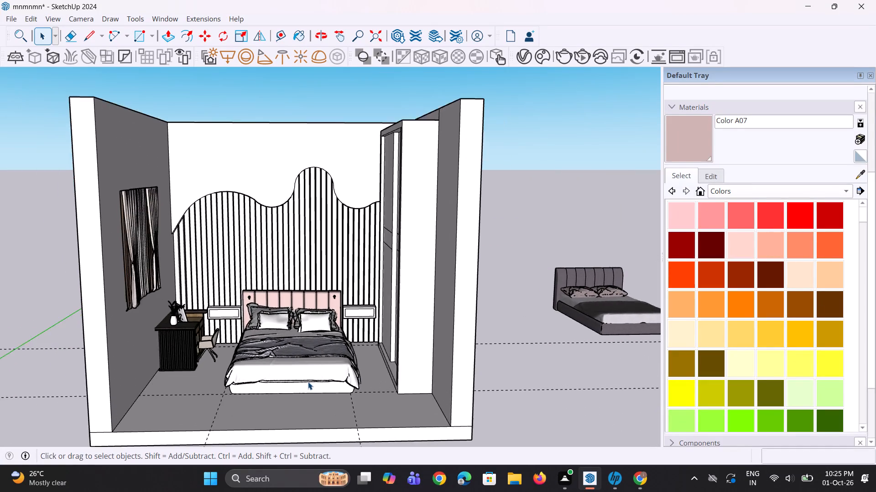
scroll(308, 382, "up", 2)
scroll(251, 381, "up", 8)
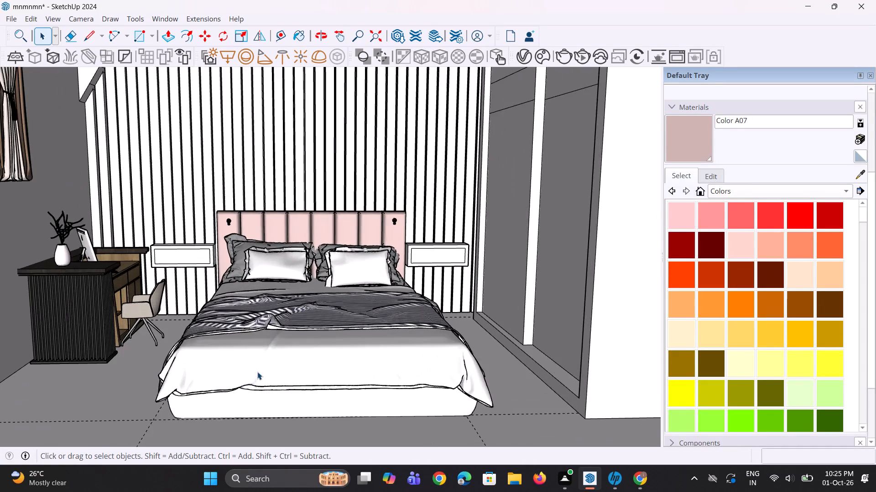
scroll(257, 372, "up", 2)
scroll(281, 369, "down", 11)
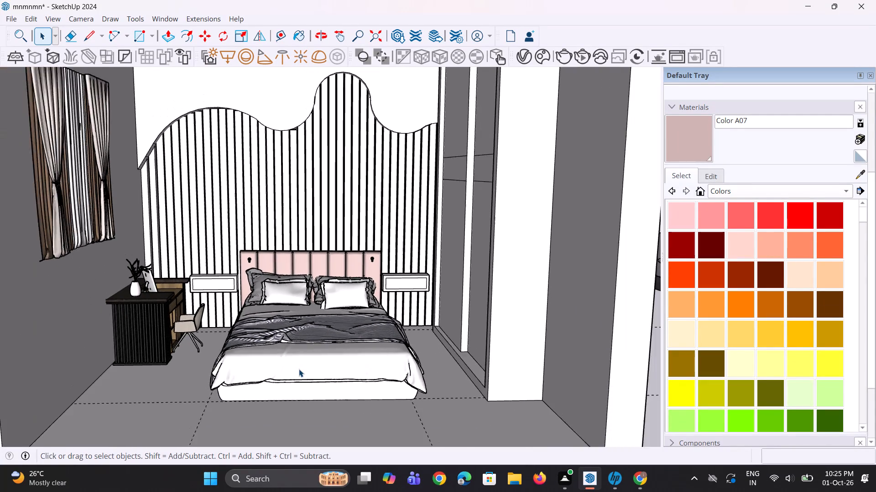
middle_click(299, 369)
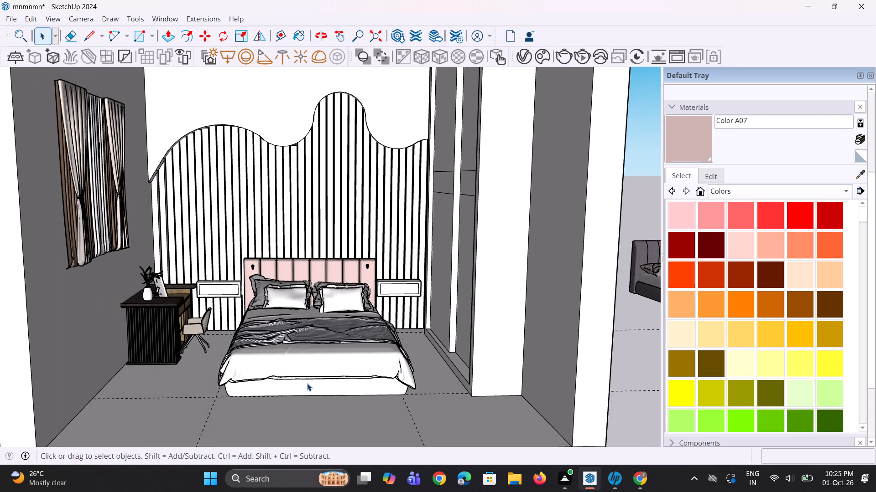
scroll(307, 383, "down", 6)
scroll(309, 375, "up", 3)
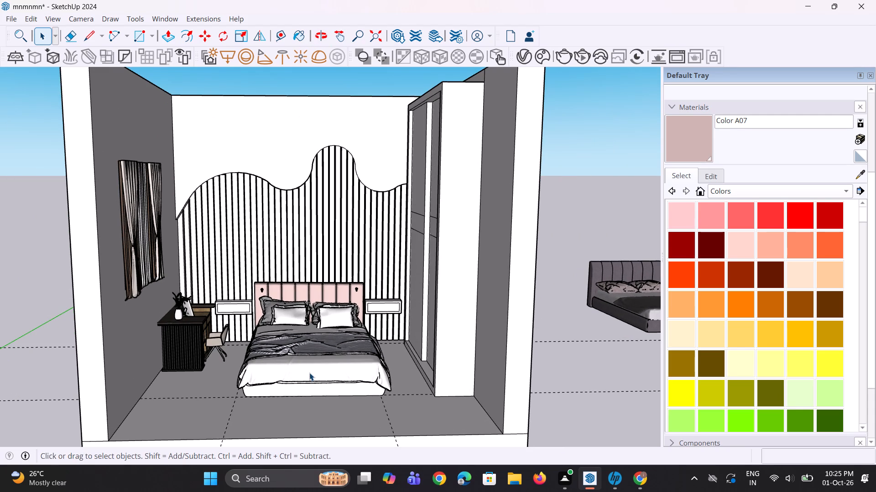
middle_click_drag(310, 381, 293, 388)
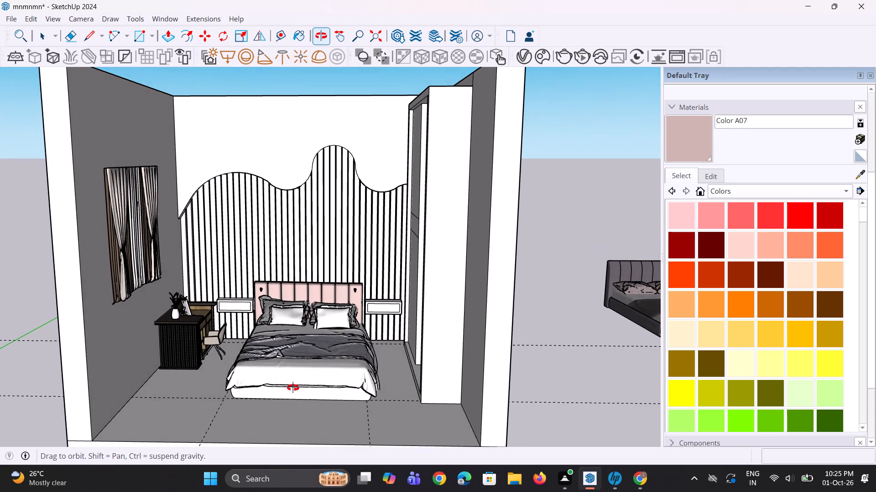
middle_click_drag(293, 388, 290, 384)
scroll(310, 380, "down", 1)
middle_click_drag(314, 391, 314, 395)
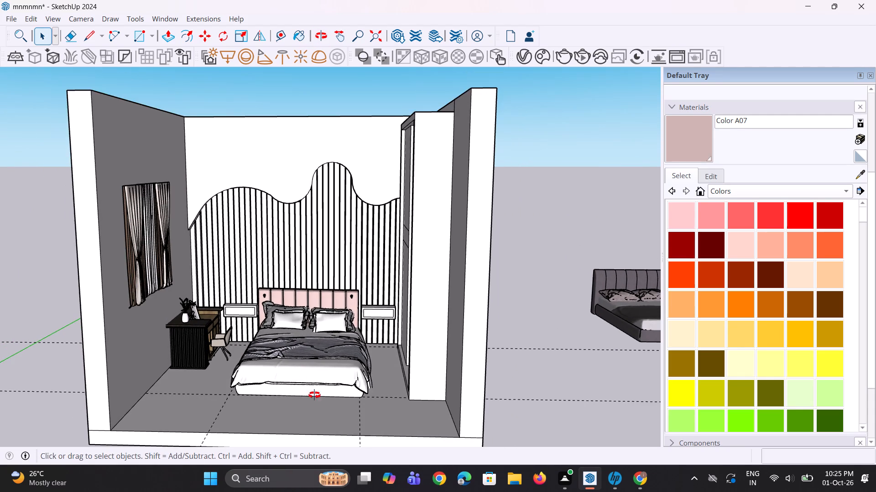
middle_click_drag(314, 395, 313, 424)
scroll(292, 342, "up", 1)
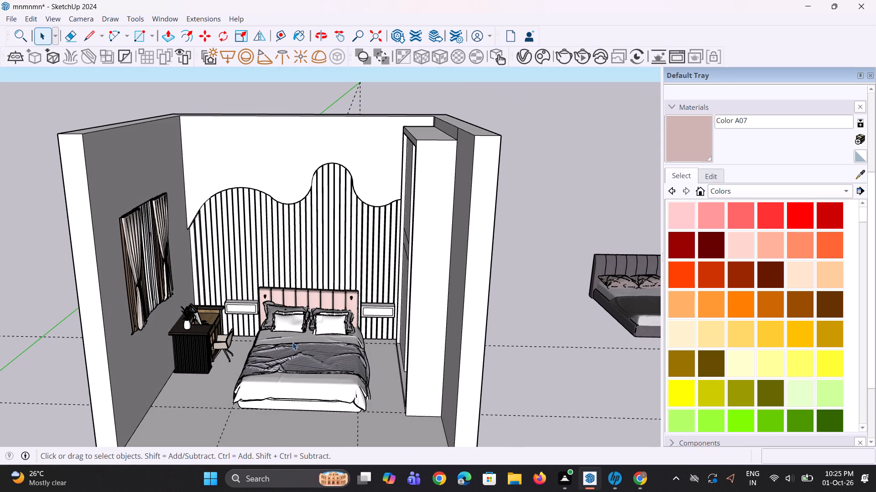
scroll(292, 342, "up", 1)
middle_click_drag(296, 352, 299, 370)
scroll(299, 370, "up", 1)
scroll(307, 371, "down", 4)
middle_click_drag(316, 362, 313, 355)
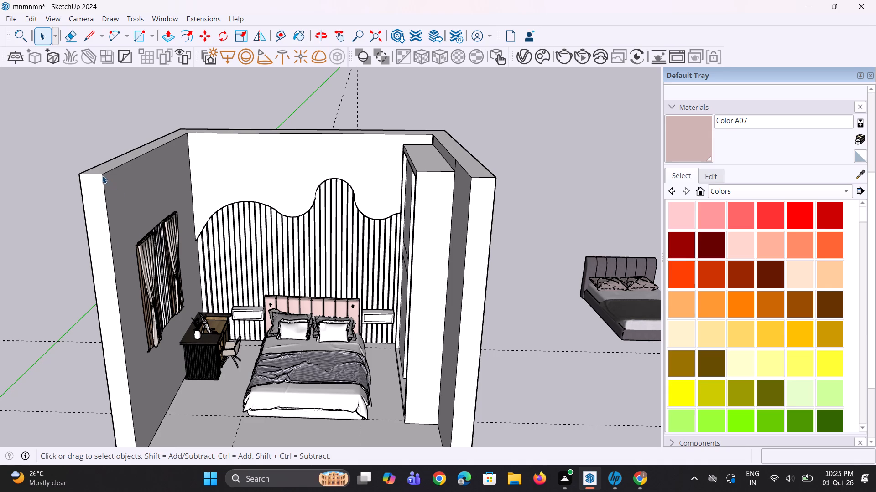
middle_click_drag(292, 319, 369, 353)
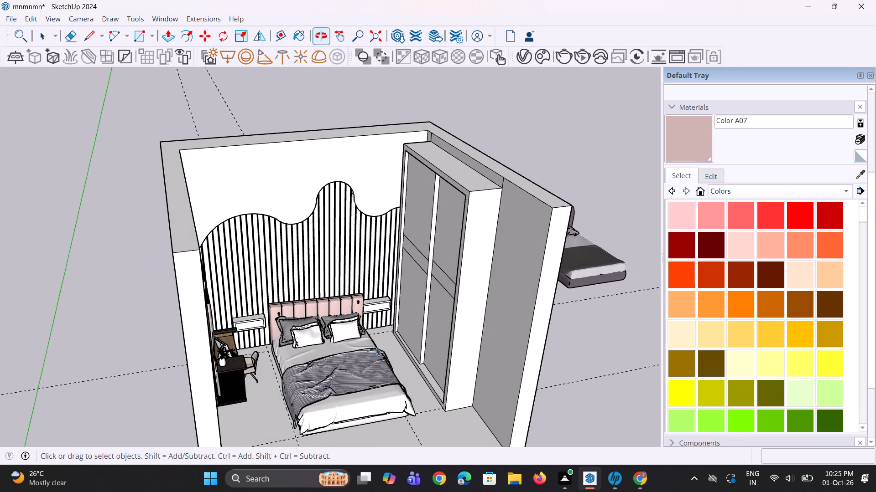
scroll(438, 230, "up", 2)
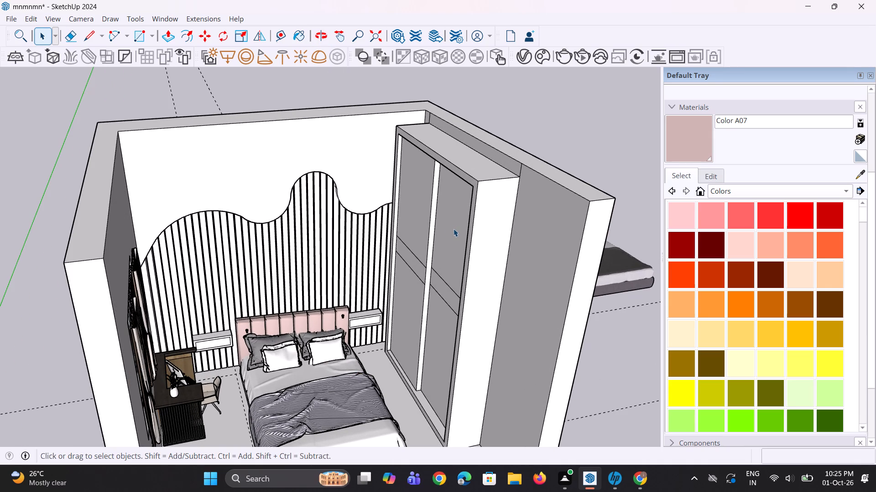
scroll(409, 225, "down", 1)
middle_click_drag(408, 226, 359, 236)
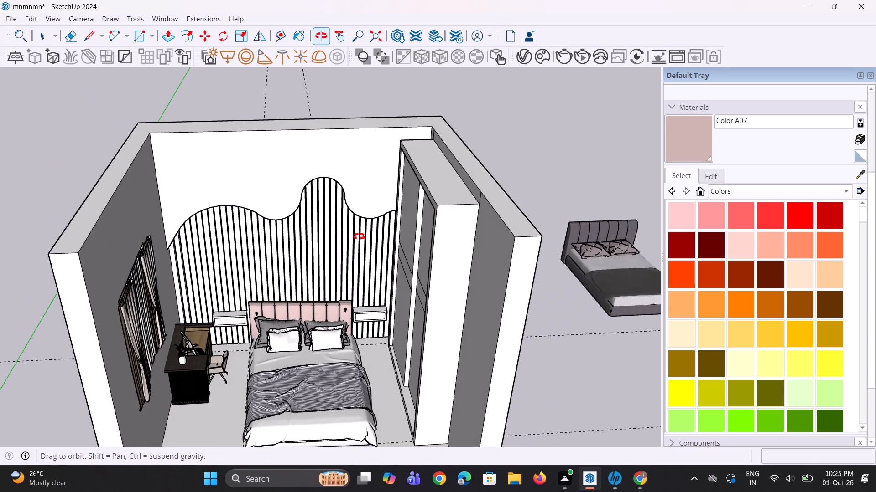
middle_click_drag(359, 236, 356, 234)
scroll(213, 363, "up", 4)
scroll(262, 236, "down", 4)
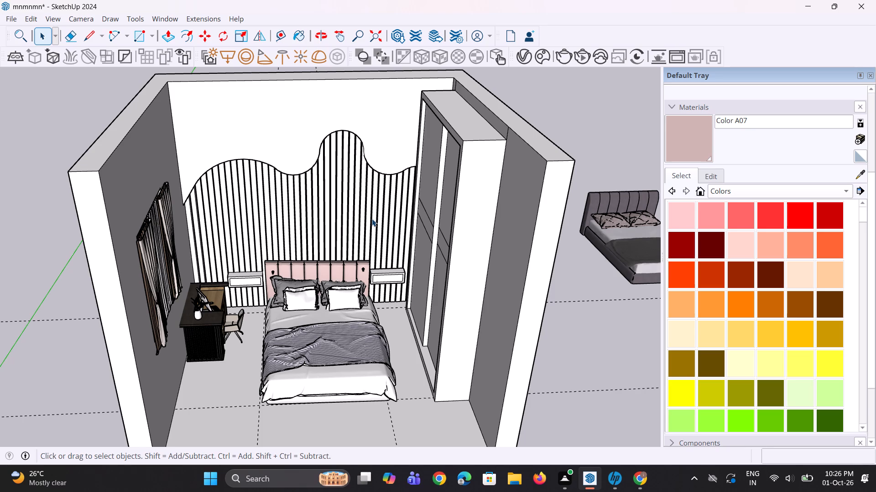
Switch to 3D Warehouse in Chrome and search the models for "hanging lights".
left_click(641, 474)
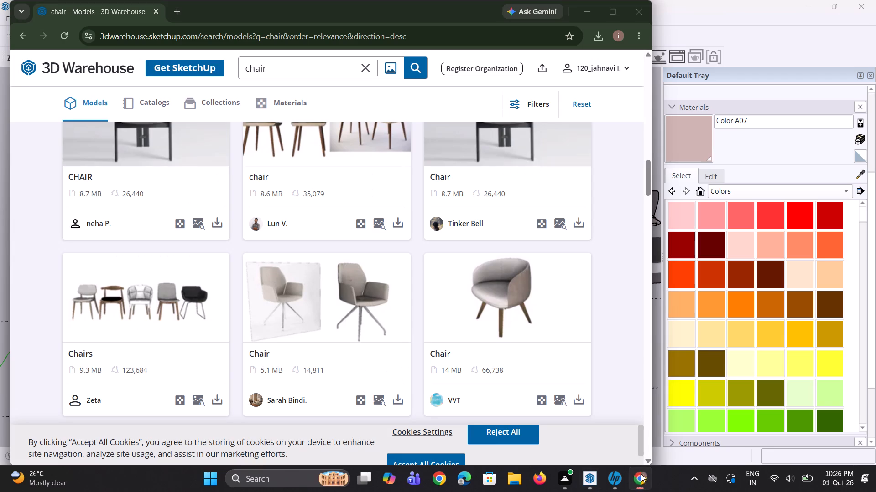
left_click_drag(318, 69, 175, 86)
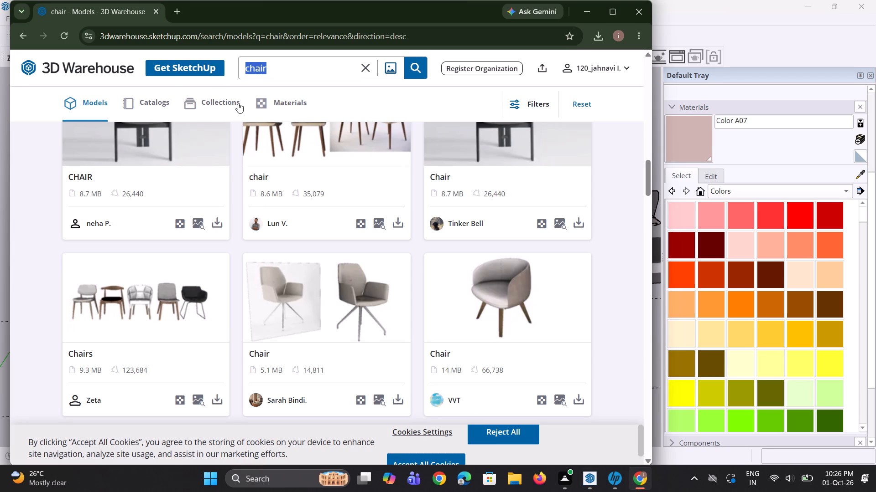
key("h")
type("ani")
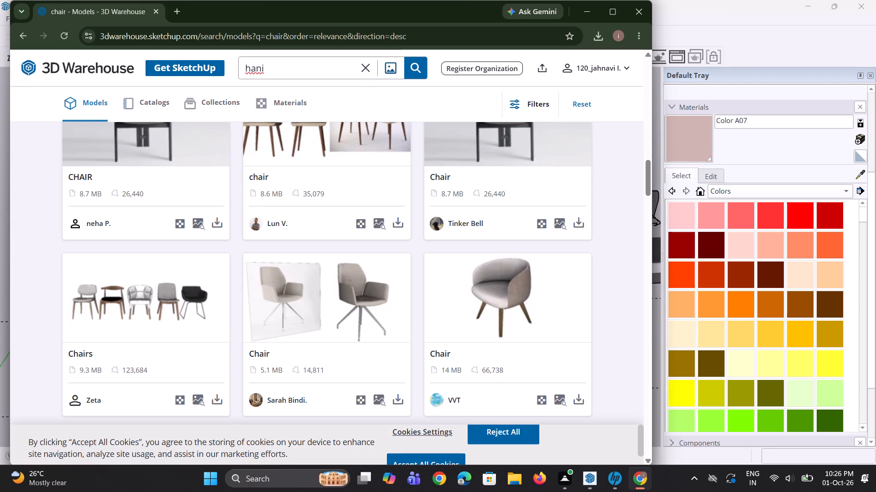
key("BackSpace")
type("ging lights")
key("Return")
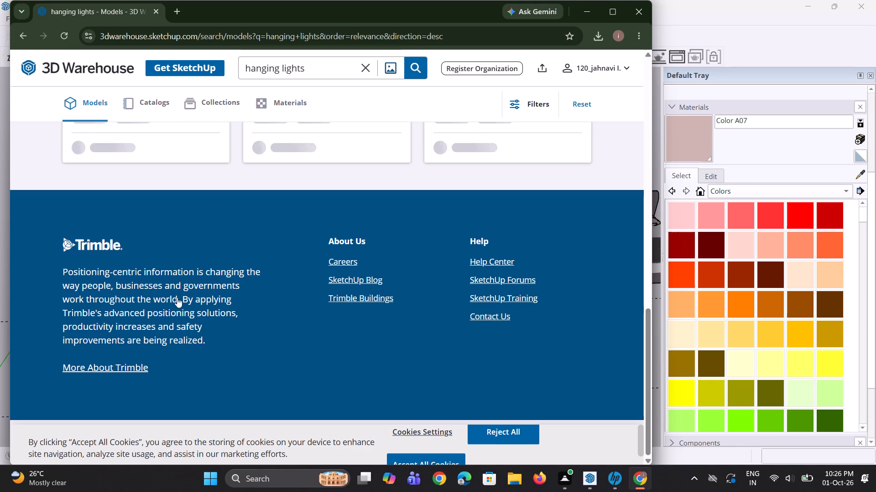
Browse the hanging lights search results, comparing the pendant and chandelier models for one that suits the bedroom.
scroll(221, 292, "up", 7)
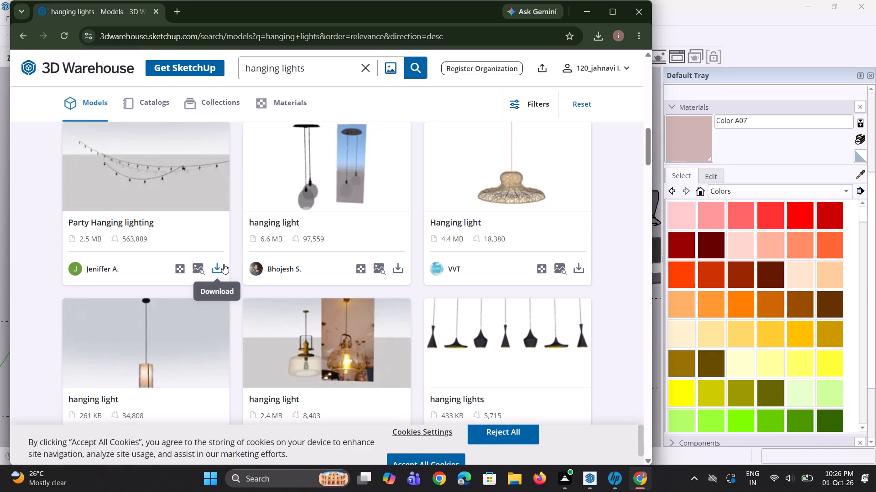
scroll(237, 258, "down", 3)
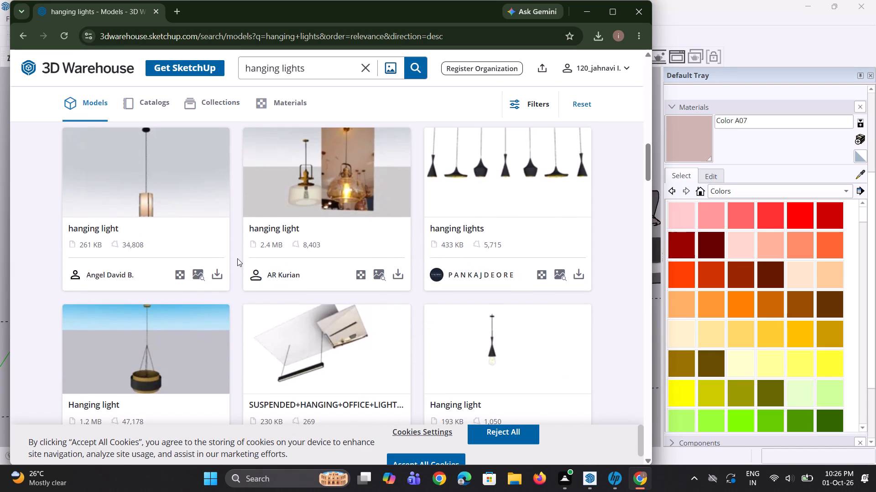
scroll(237, 258, "down", 4)
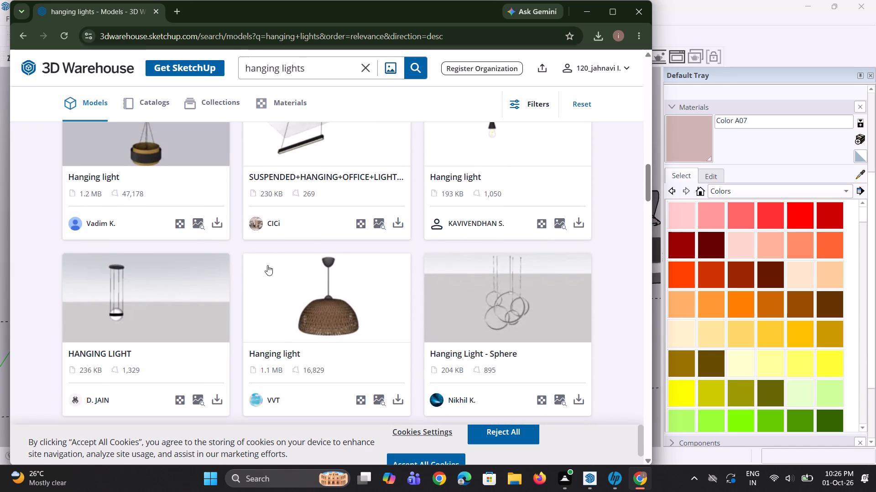
scroll(259, 294, "down", 5)
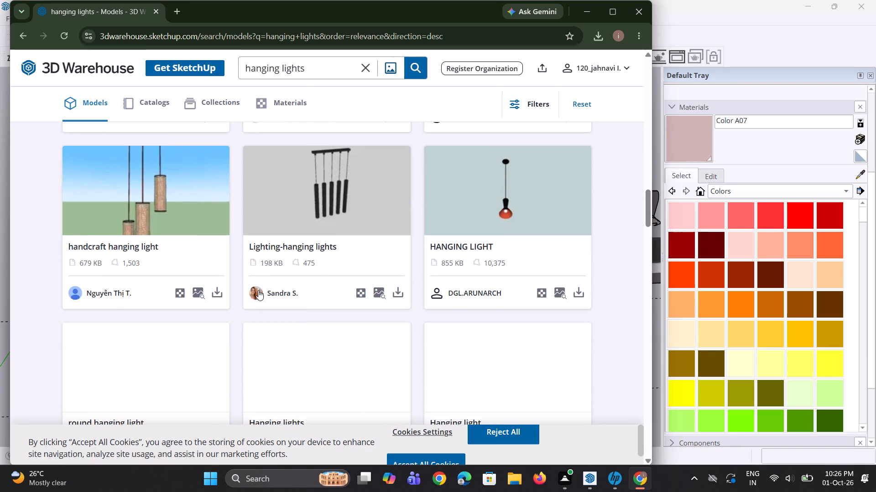
scroll(258, 290, "down", 2)
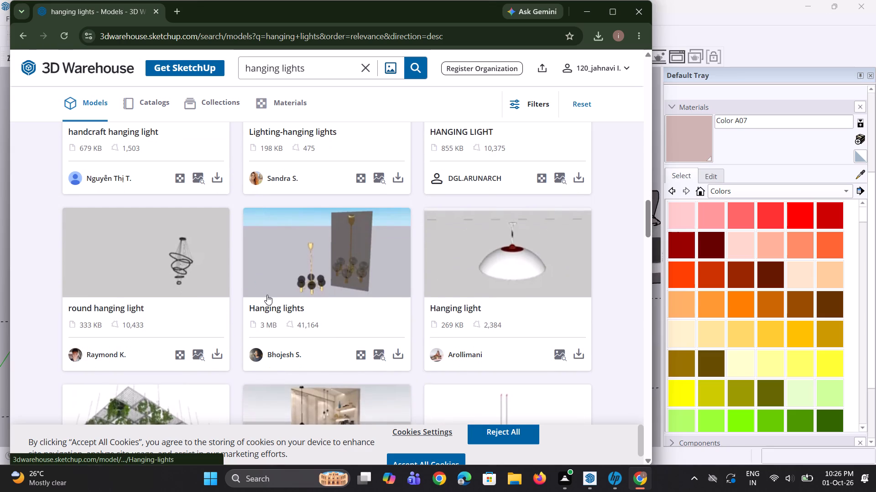
scroll(268, 296, "down", 5)
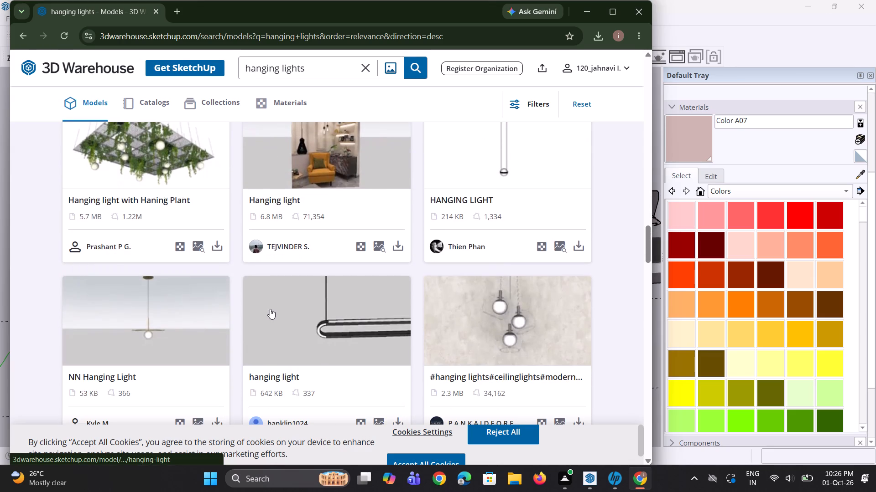
scroll(299, 315, "down", 4)
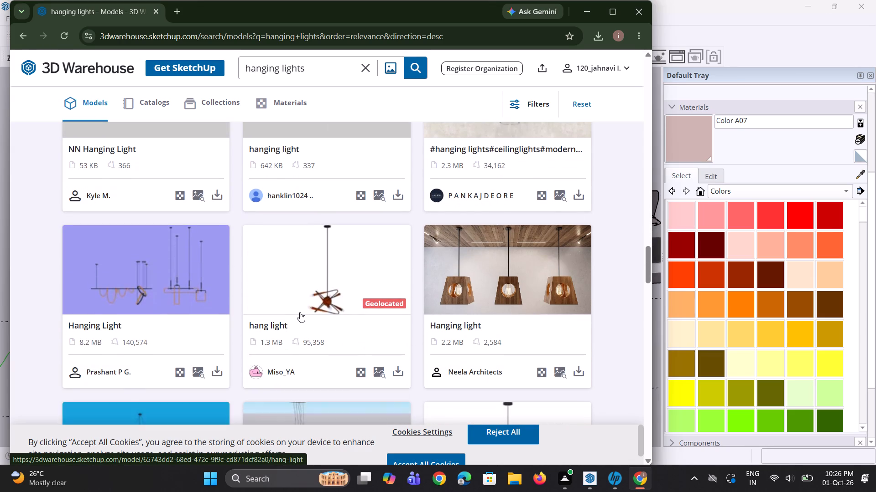
scroll(300, 311, "down", 5)
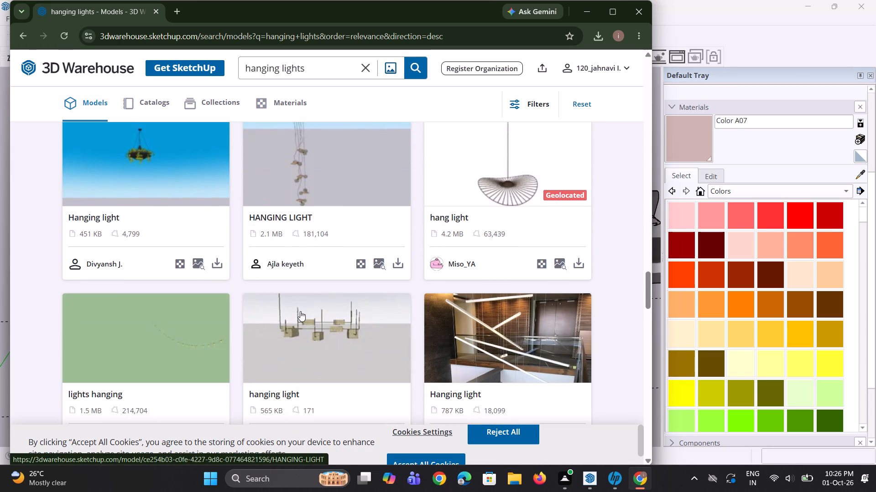
scroll(300, 311, "down", 4)
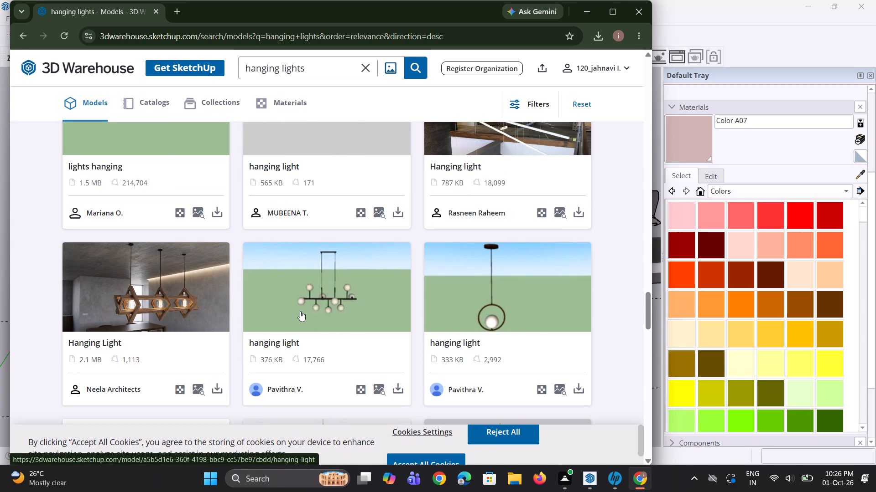
scroll(269, 317, "down", 3)
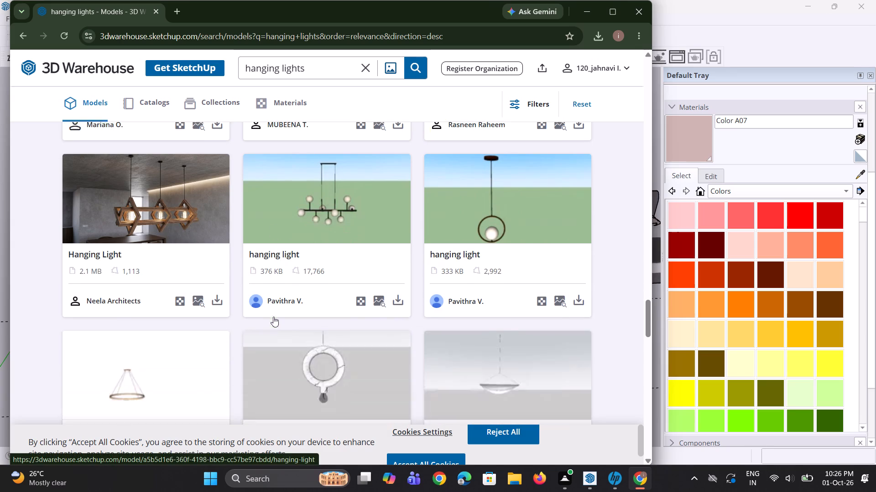
scroll(276, 315, "down", 1)
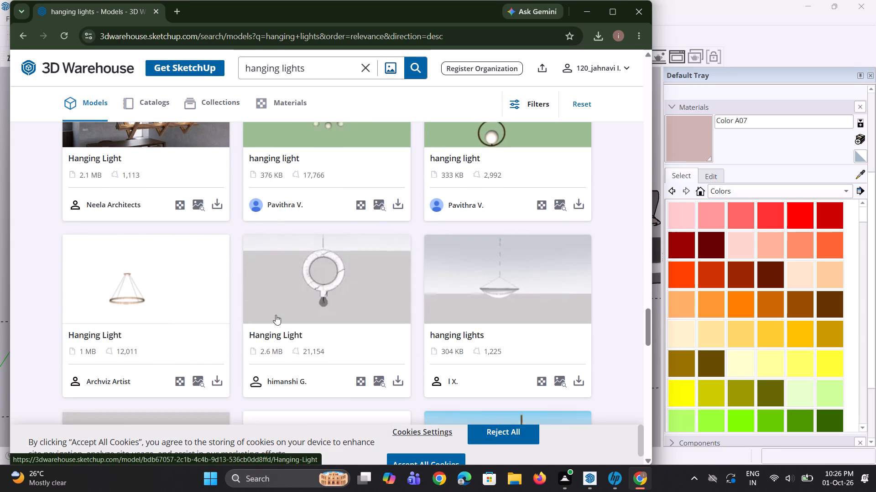
scroll(276, 315, "down", 1)
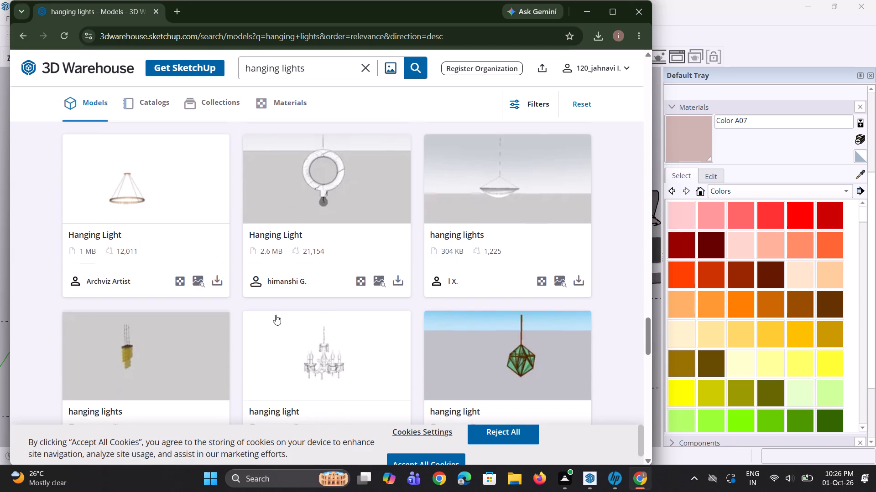
scroll(276, 315, "down", 4)
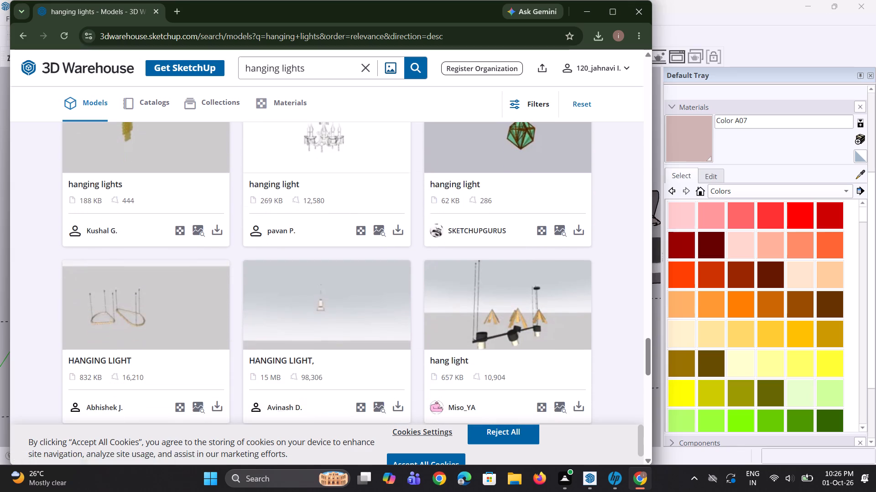
scroll(276, 315, "down", 2)
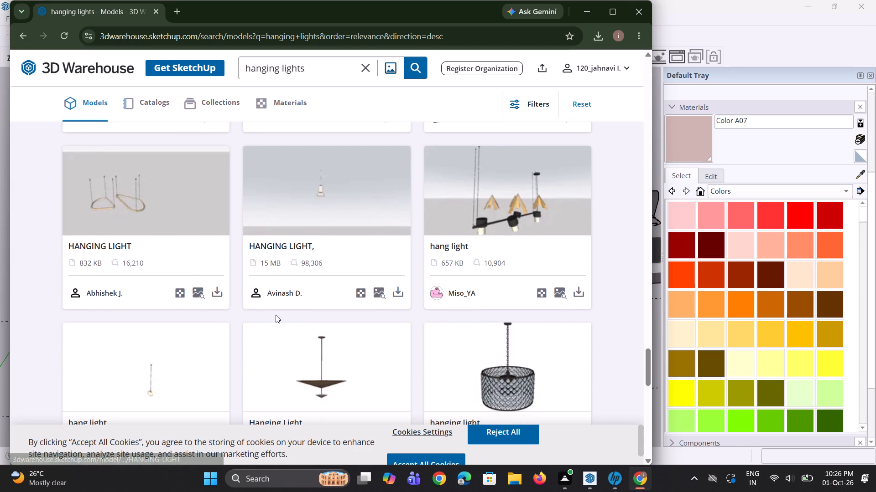
scroll(294, 318, "down", 3)
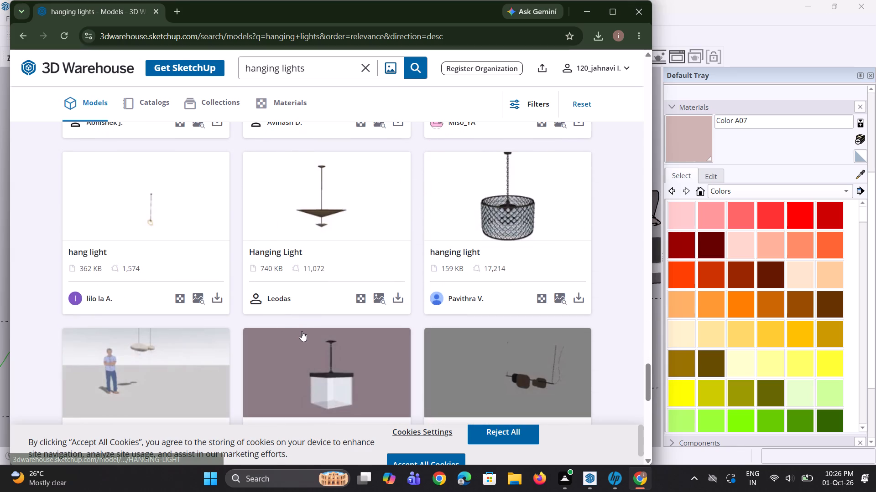
scroll(307, 342, "down", 2)
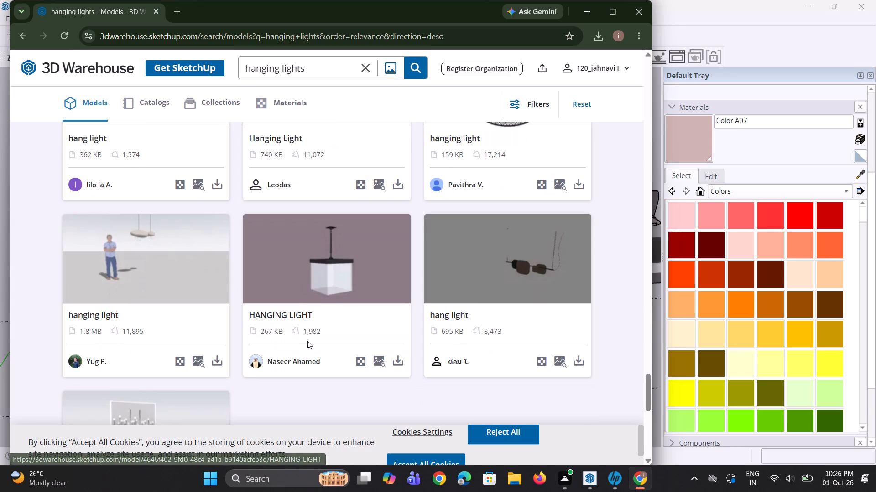
scroll(307, 341, "down", 3)
scroll(307, 338, "up", 15)
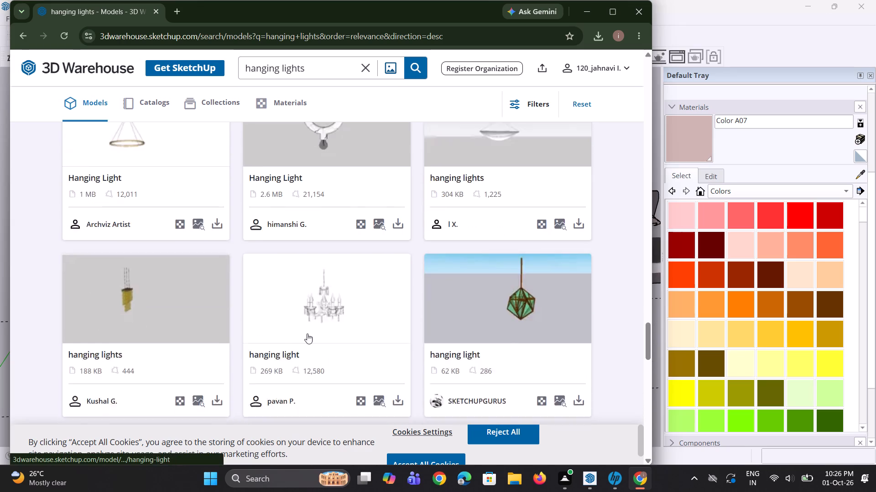
scroll(307, 333, "up", 16)
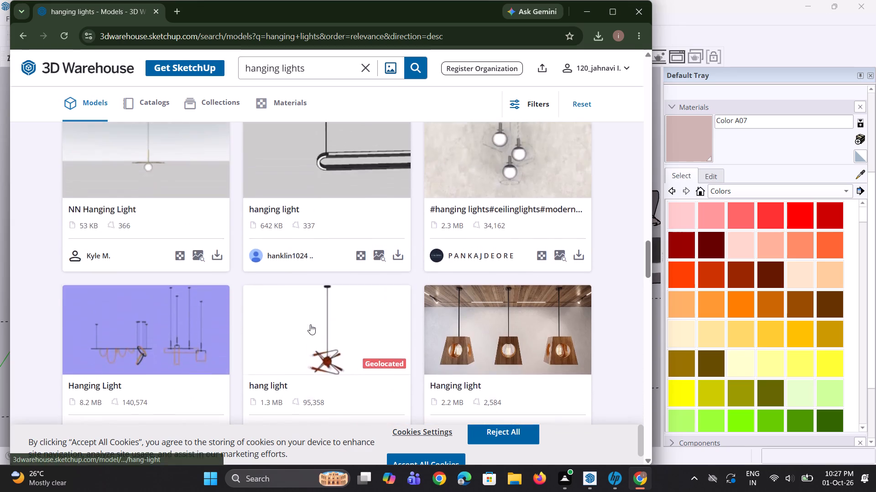
scroll(310, 324, "up", 3)
scroll(318, 317, "down", 1)
scroll(318, 317, "up", 2)
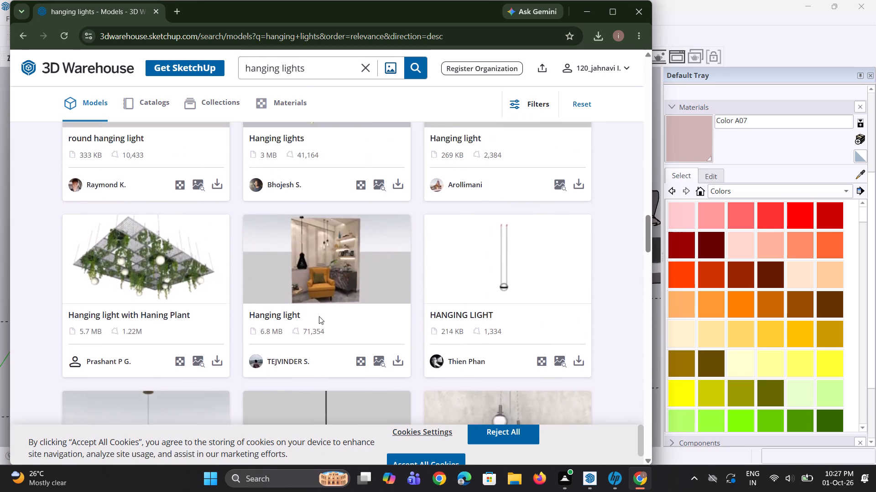
scroll(319, 316, "up", 4)
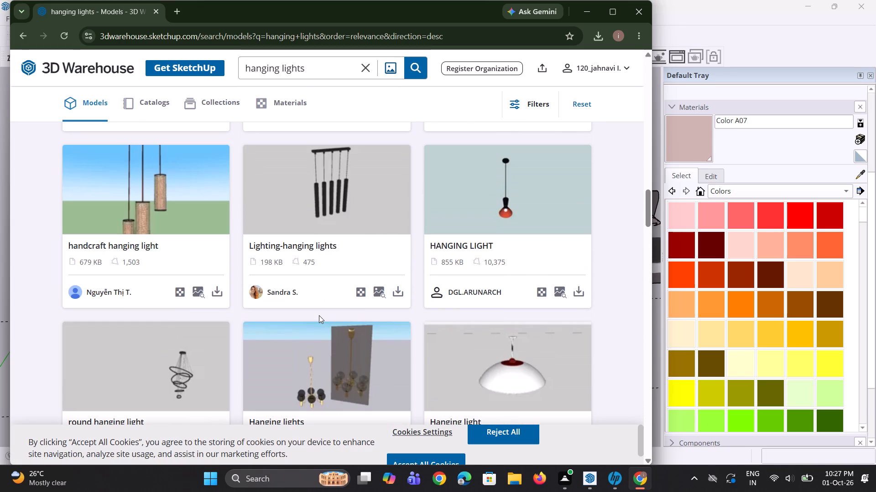
scroll(319, 315, "up", 3)
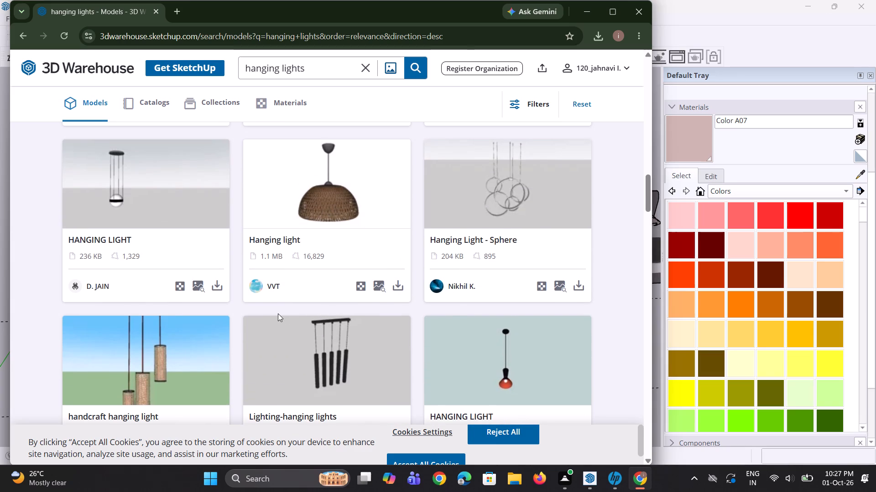
scroll(278, 313, "up", 4)
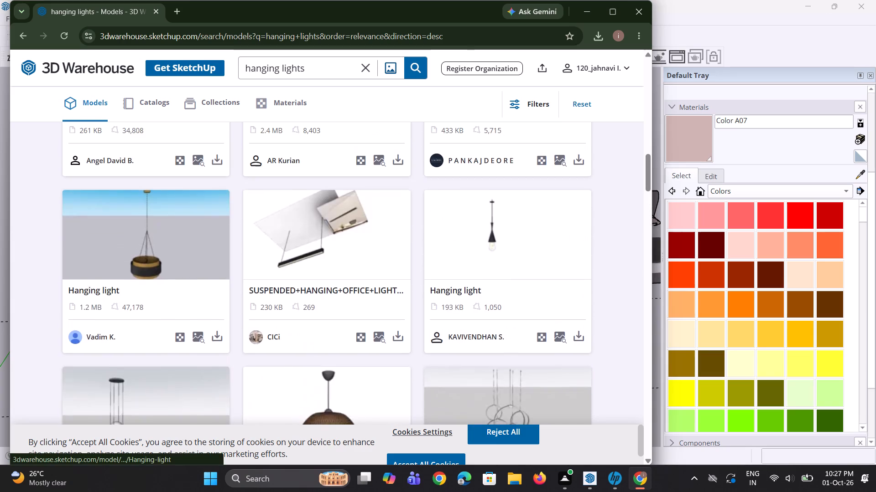
scroll(280, 311, "up", 3)
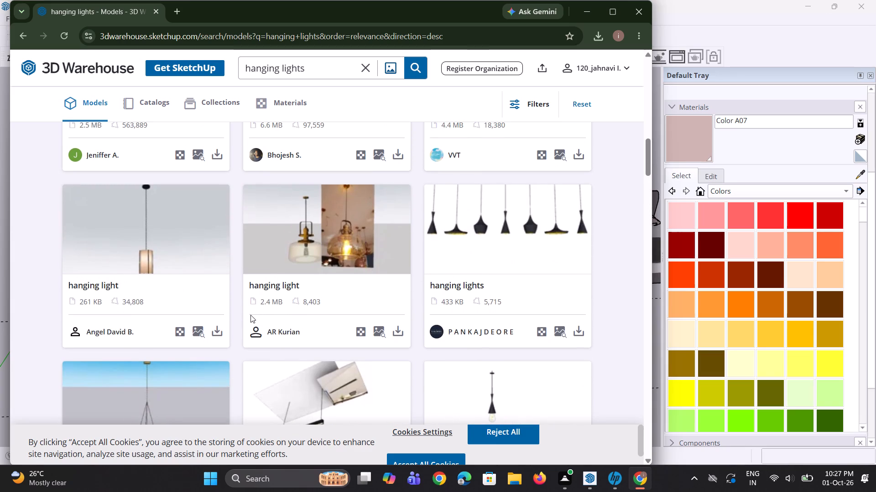
scroll(241, 323, "up", 2)
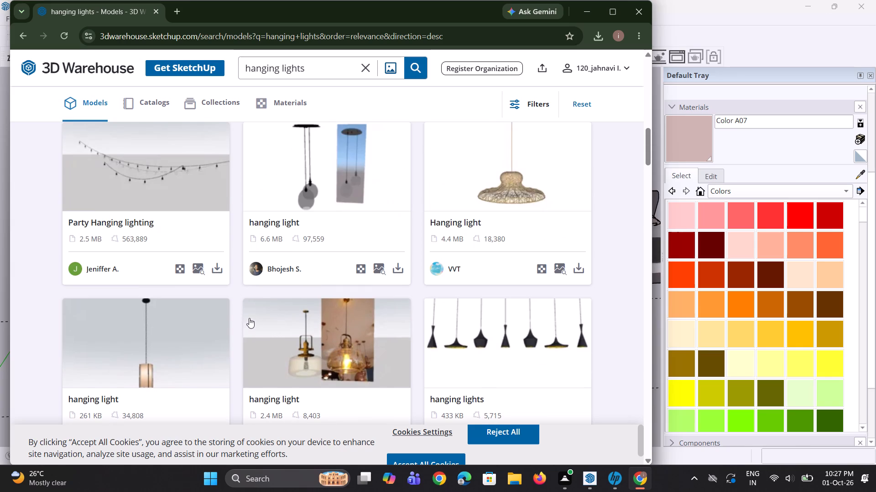
Download the 6.6 MB "hanging light" model with clustered smoked-glass pendants as a SketchUp file.
left_click(401, 272)
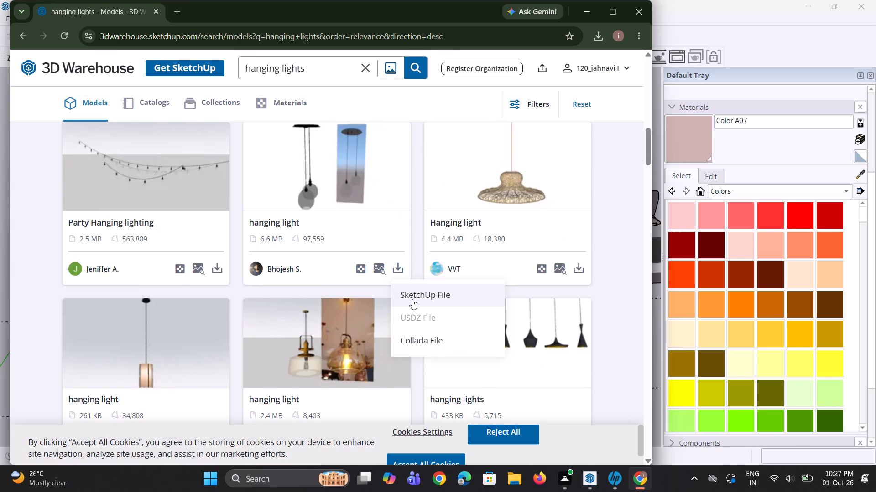
left_click(412, 299)
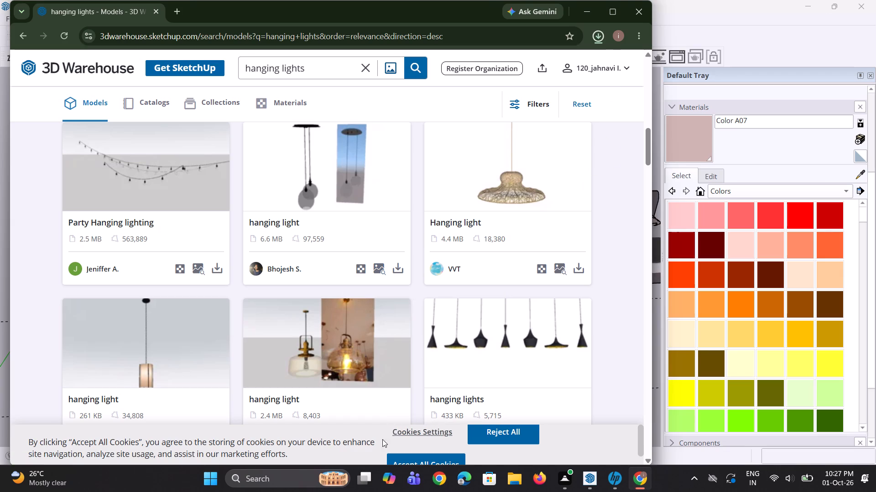
Replace the model search term with "features" and run the search.
left_click(365, 70)
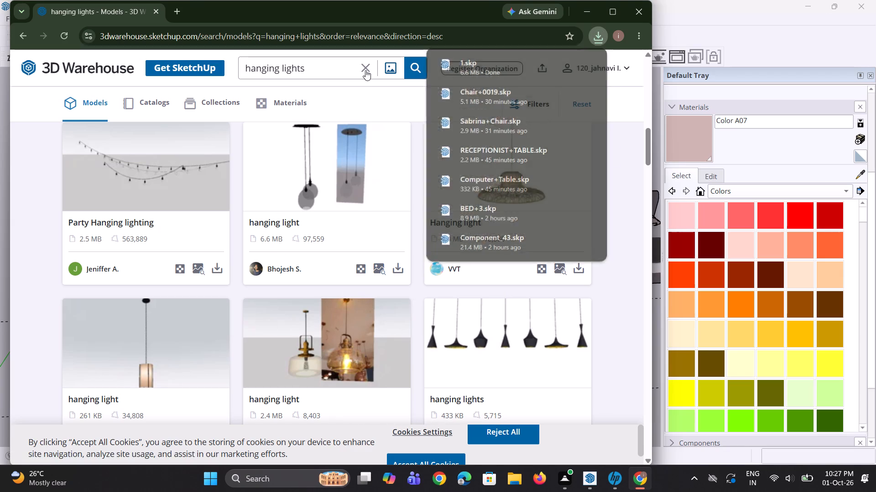
type("features")
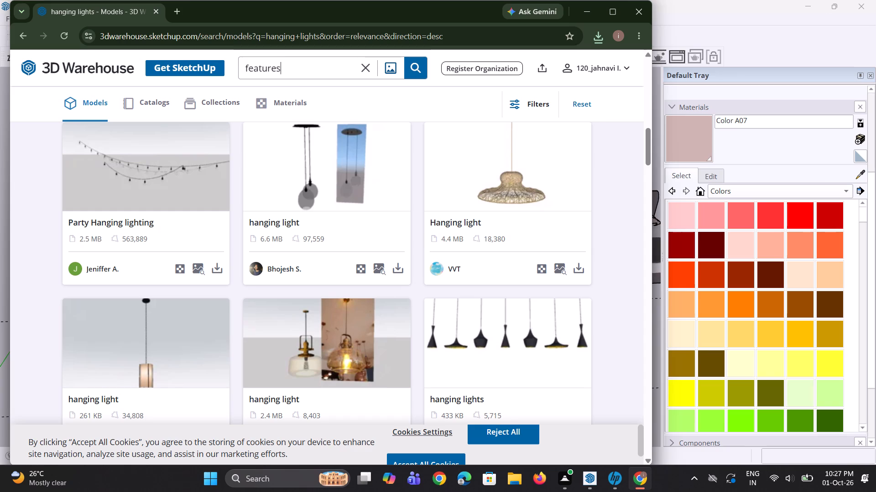
key("Return")
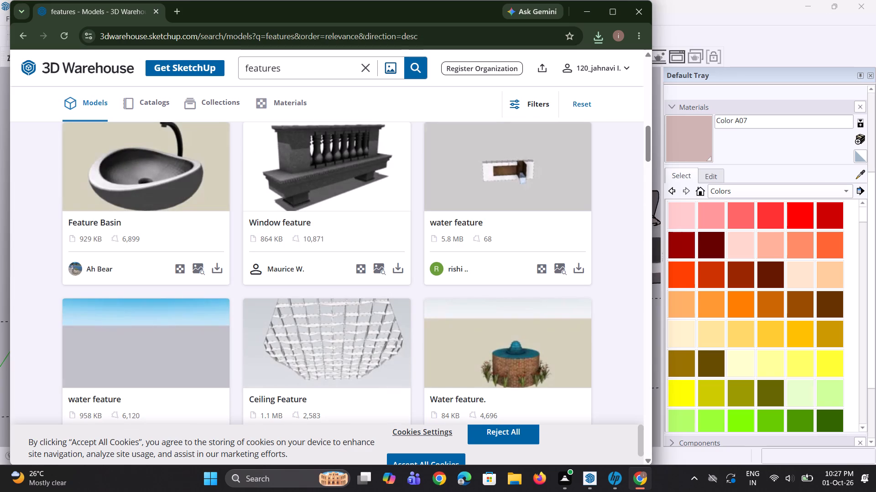
Browse the "features" search results, comparing the wall, ceiling and water feature models for one that suits the bedroom.
scroll(276, 192, "up", 2)
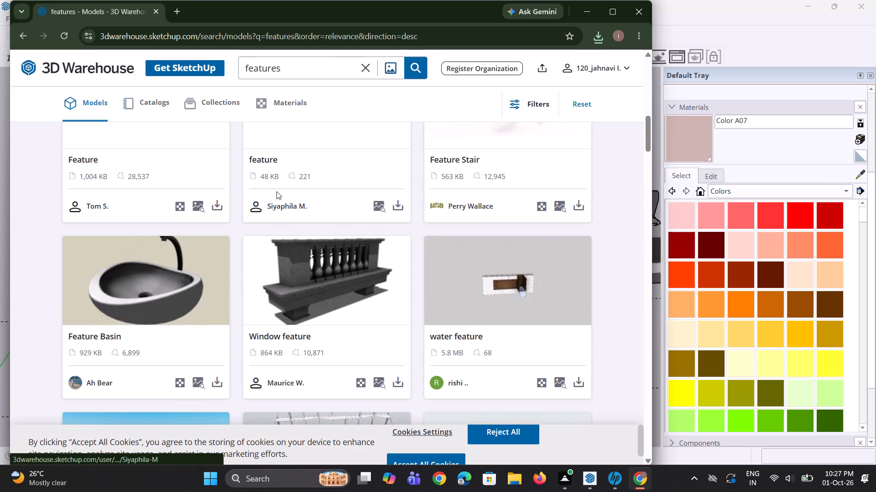
scroll(202, 313, "up", 2)
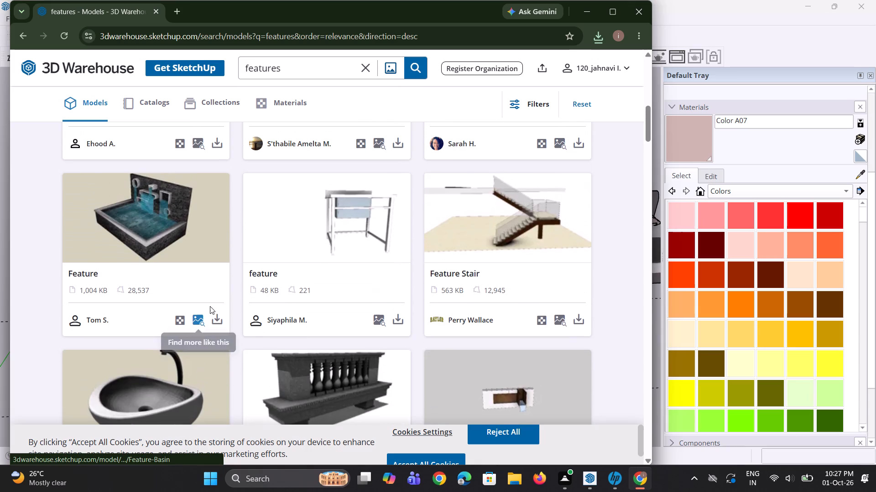
scroll(321, 282, "down", 3)
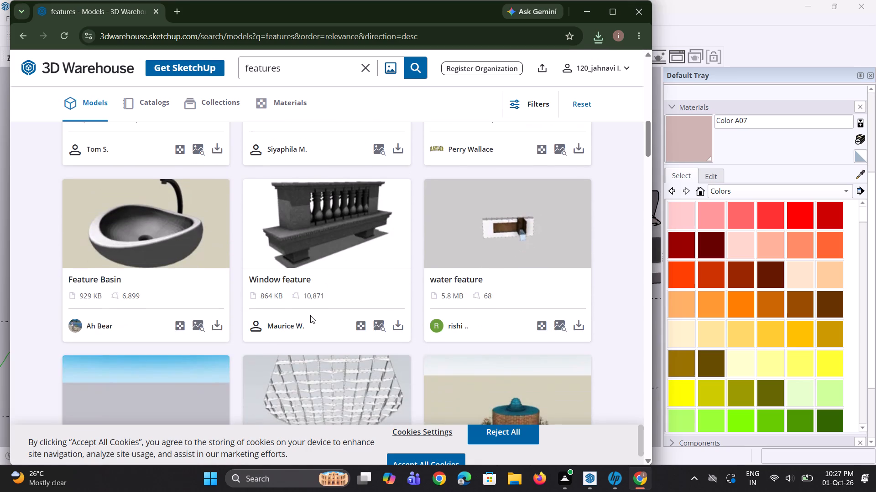
scroll(310, 318, "down", 3)
scroll(300, 305, "up", 2)
scroll(306, 303, "down", 4)
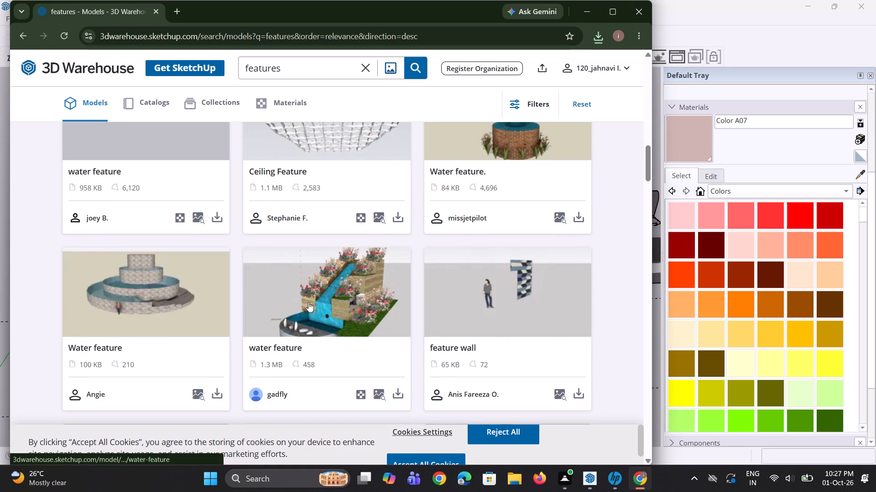
scroll(327, 293, "down", 6)
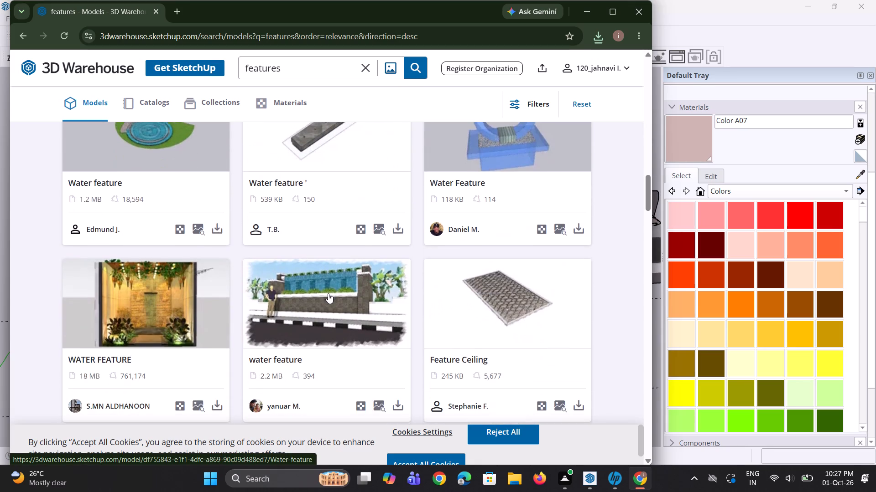
scroll(328, 293, "down", 5)
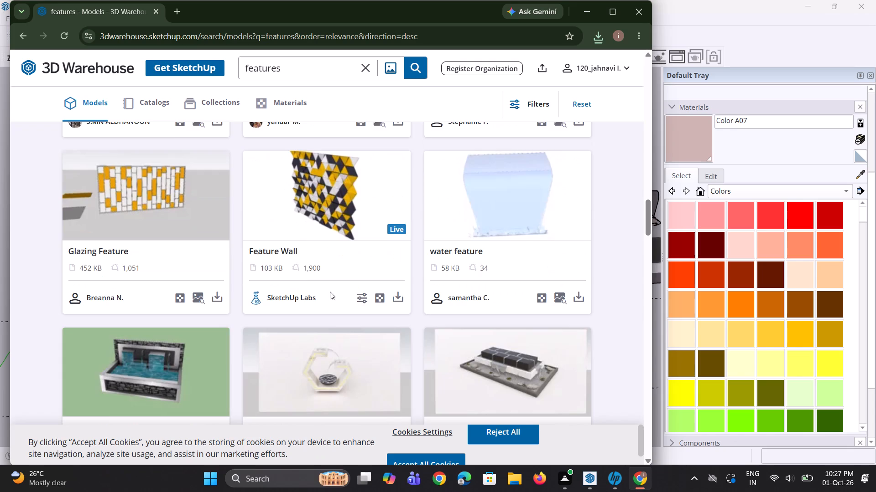
scroll(330, 292, "down", 10)
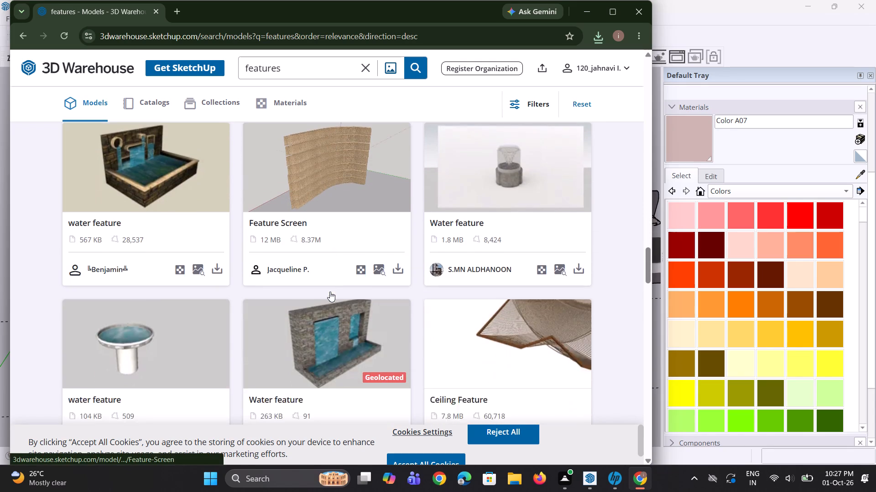
scroll(331, 291, "down", 5)
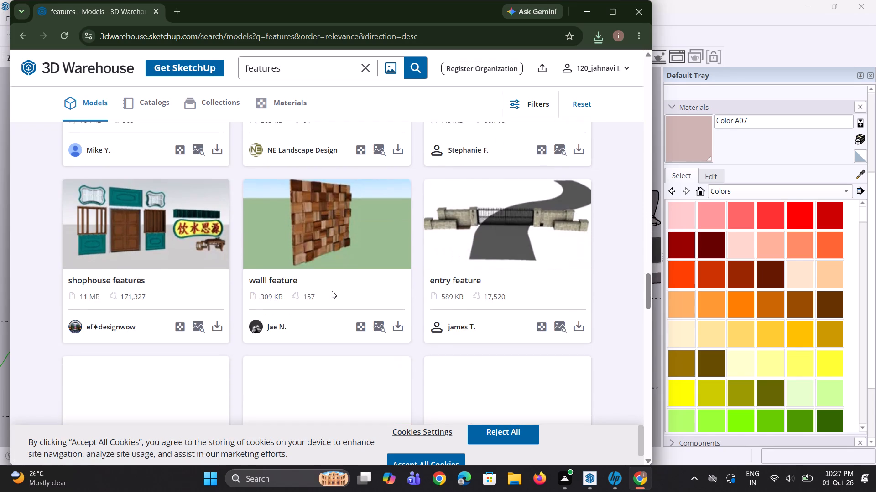
scroll(332, 291, "down", 6)
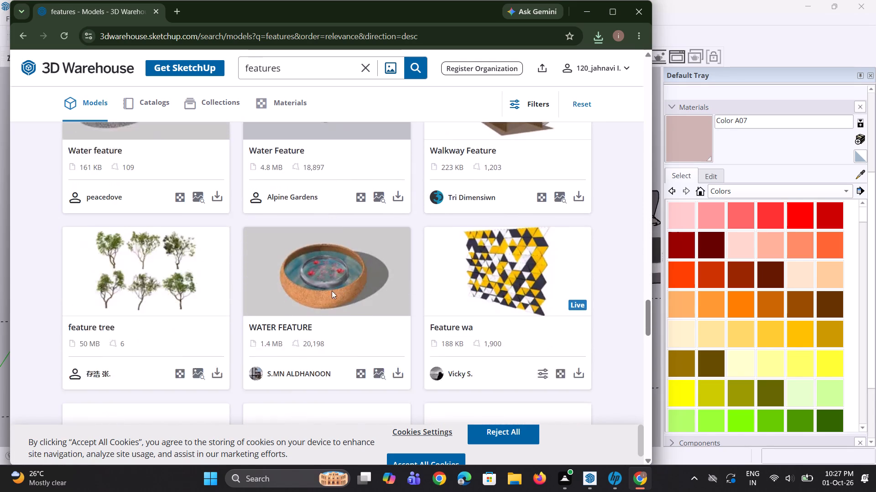
scroll(332, 291, "down", 3)
scroll(332, 291, "up", 12)
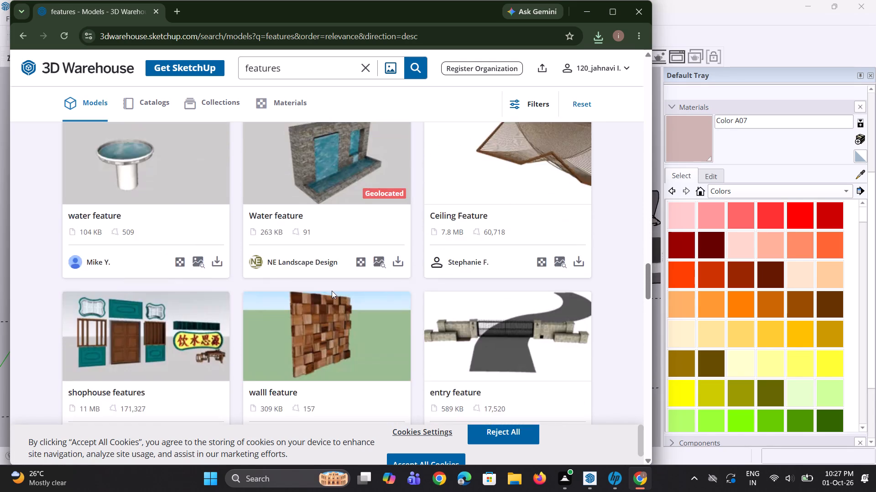
scroll(332, 291, "up", 20)
scroll(332, 291, "up", 3)
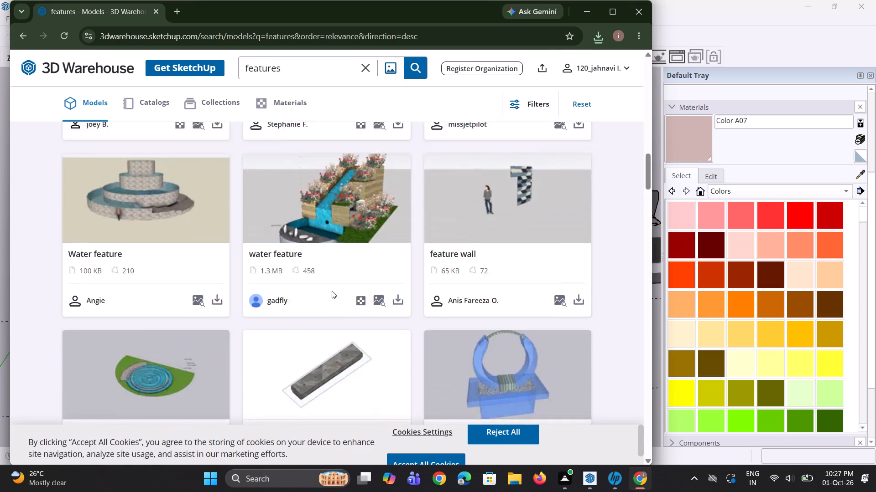
scroll(332, 291, "up", 17)
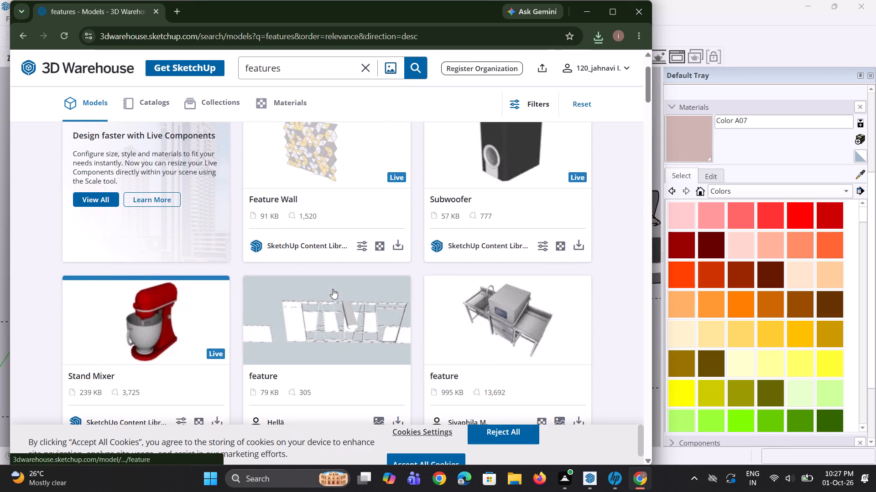
scroll(333, 289, "up", 6)
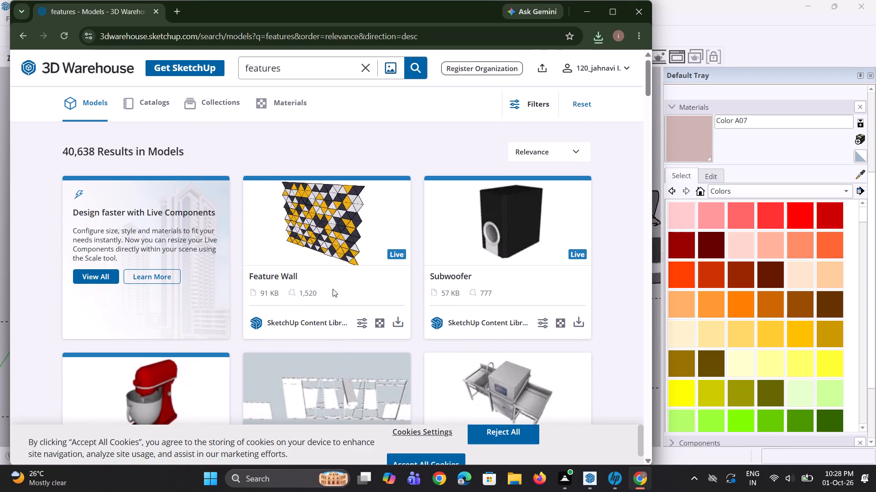
Replace the model search term with "pots" and run the search.
left_click_drag(285, 72, 207, 81)
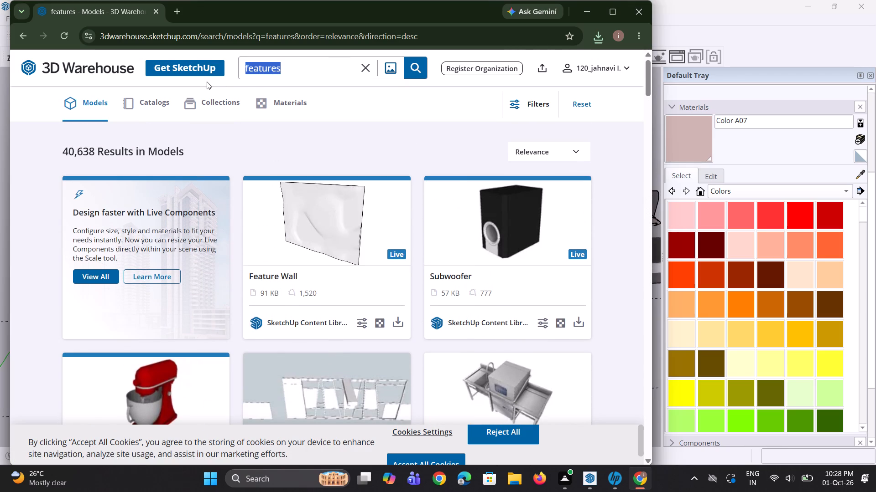
type("pots")
key("Return")
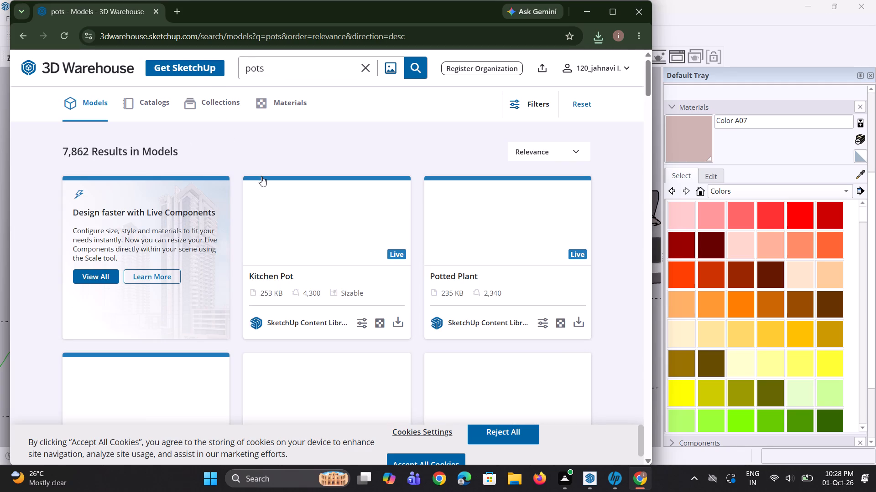
Browse the "pots" search results, comparing the vases, planters and potted plants for one that suits the bedroom.
scroll(284, 221, "down", 3)
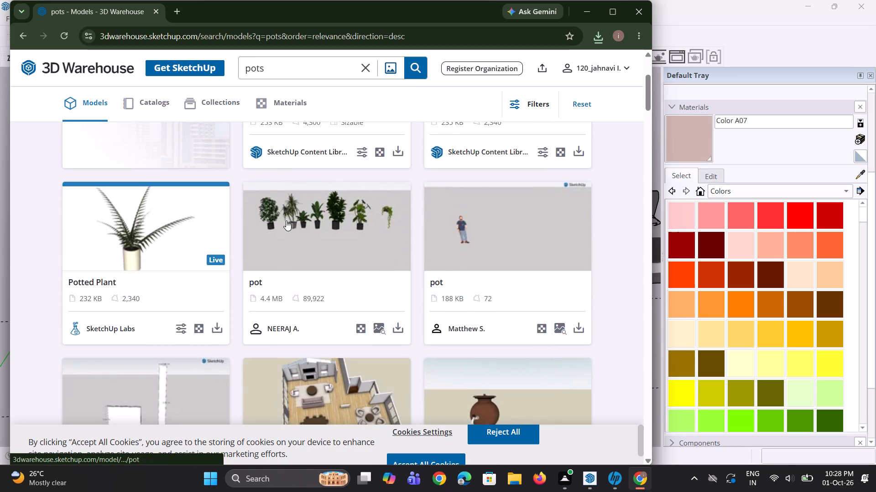
scroll(286, 220, "down", 6)
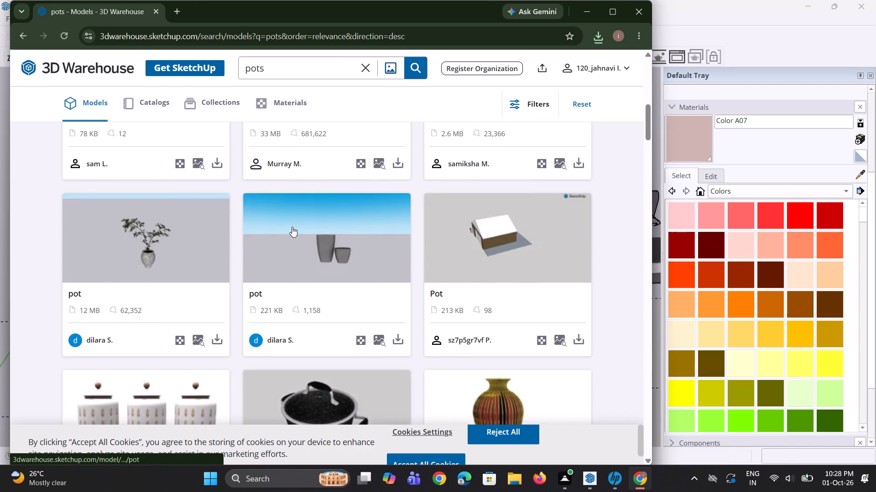
scroll(292, 227, "down", 2)
scroll(322, 285, "down", 2)
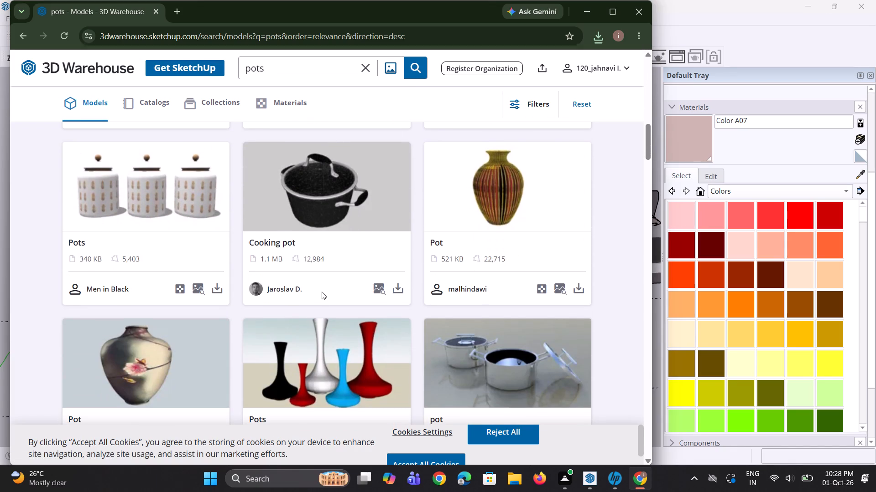
scroll(320, 300, "down", 5)
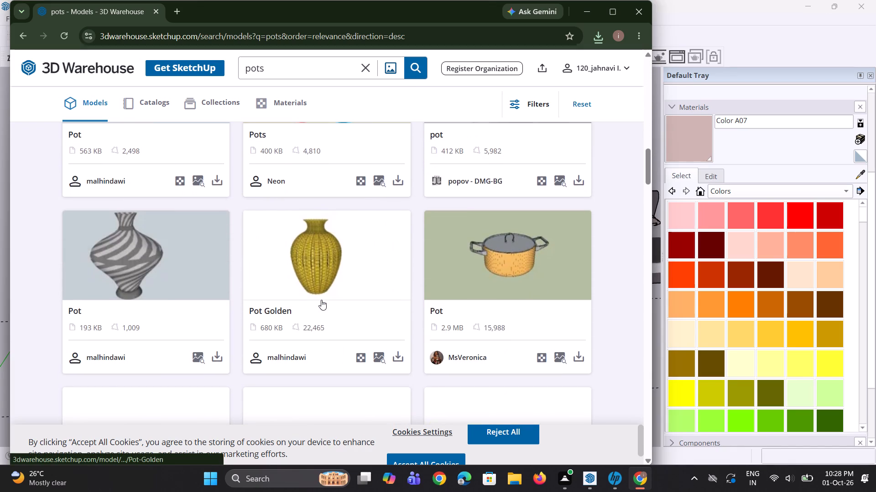
scroll(322, 298, "down", 6)
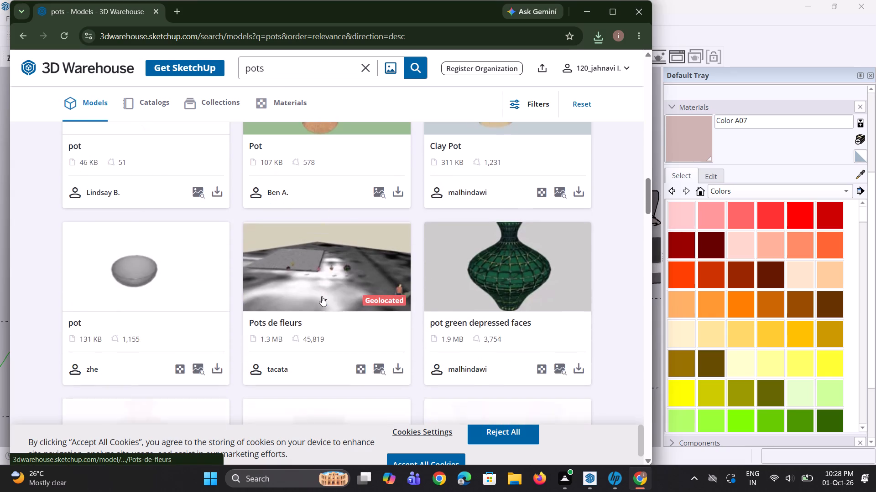
scroll(322, 296, "down", 6)
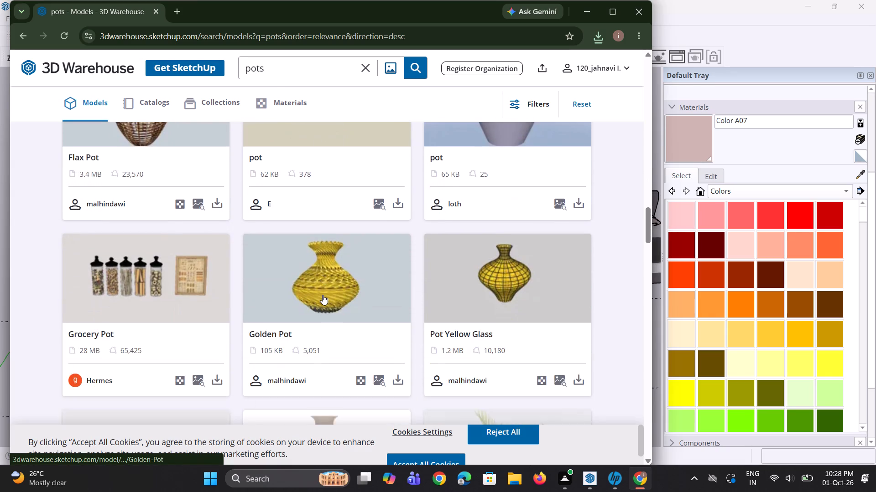
scroll(323, 295, "down", 8)
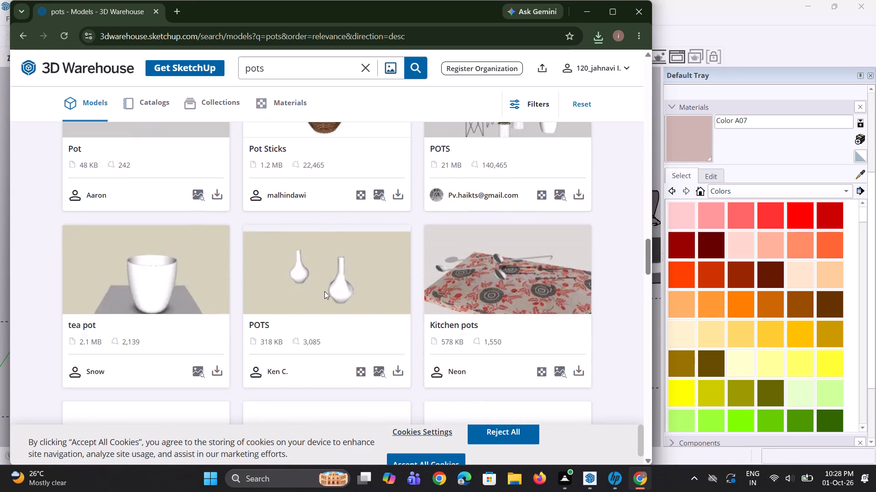
scroll(324, 291, "down", 3)
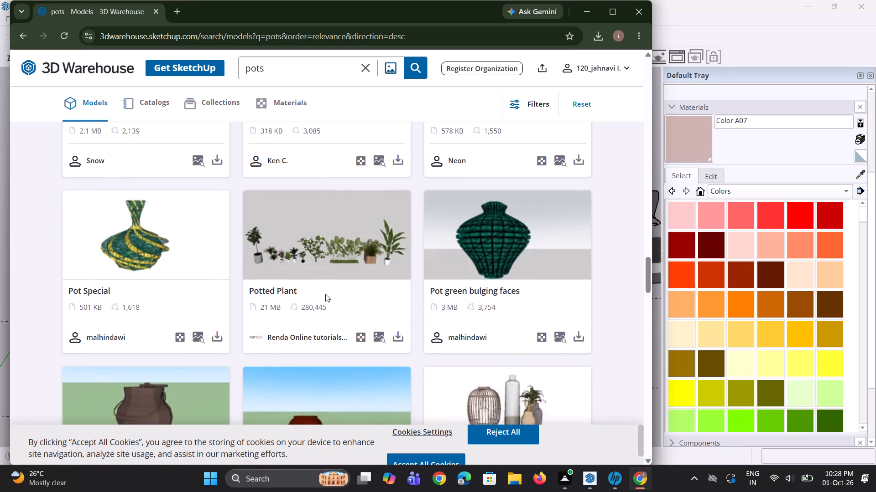
scroll(325, 294, "down", 2)
scroll(400, 302, "down", 2)
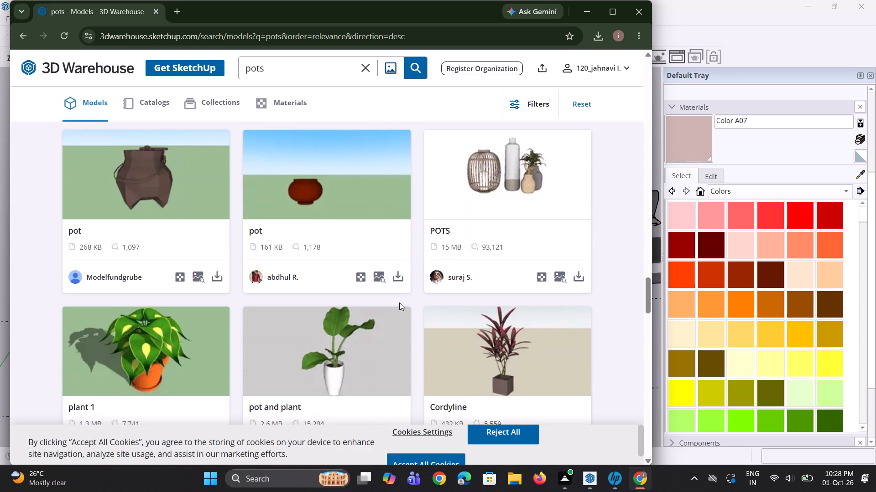
scroll(397, 302, "up", 1)
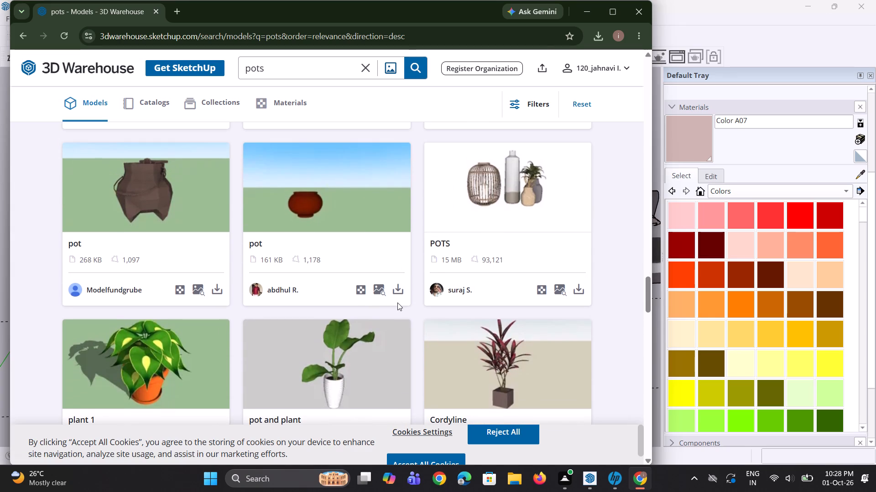
scroll(397, 302, "down", 6)
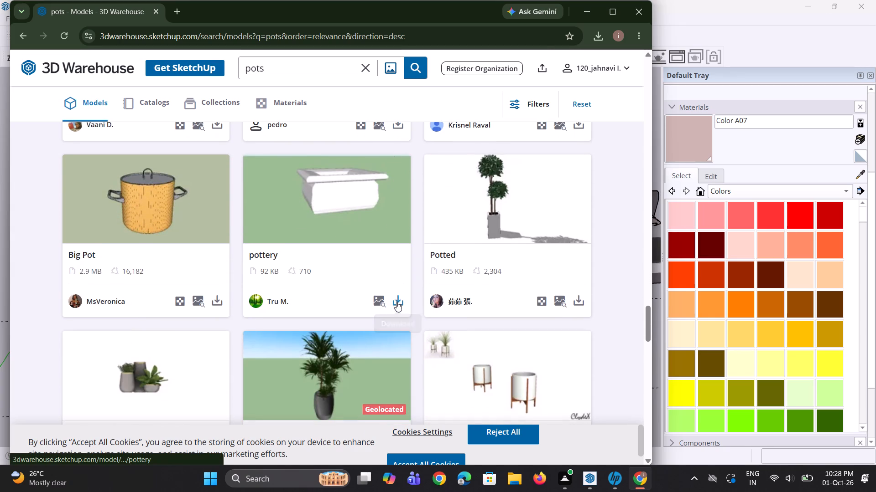
scroll(396, 302, "down", 5)
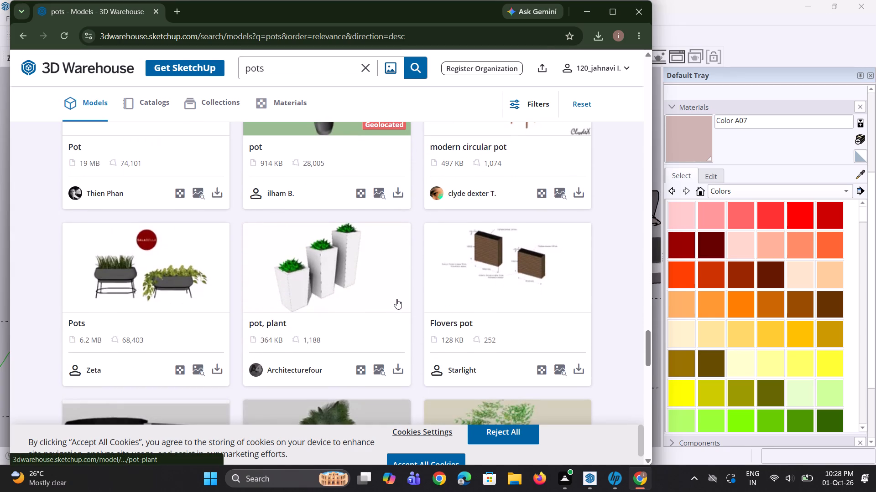
scroll(396, 299, "down", 6)
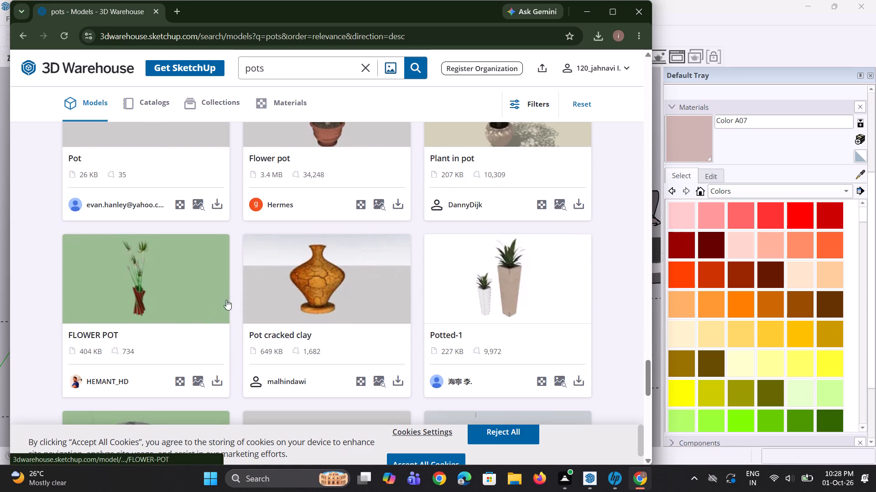
scroll(234, 300, "down", 4)
scroll(287, 291, "down", 1)
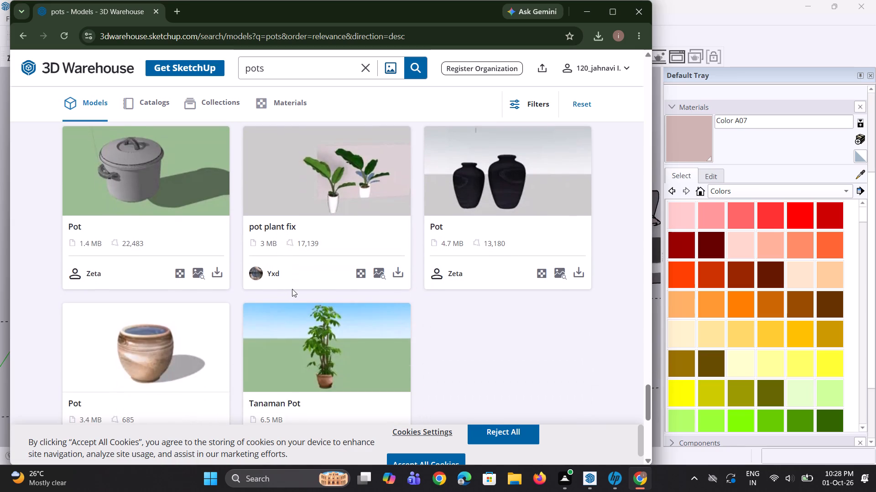
scroll(292, 289, "down", 3)
scroll(300, 287, "up", 7)
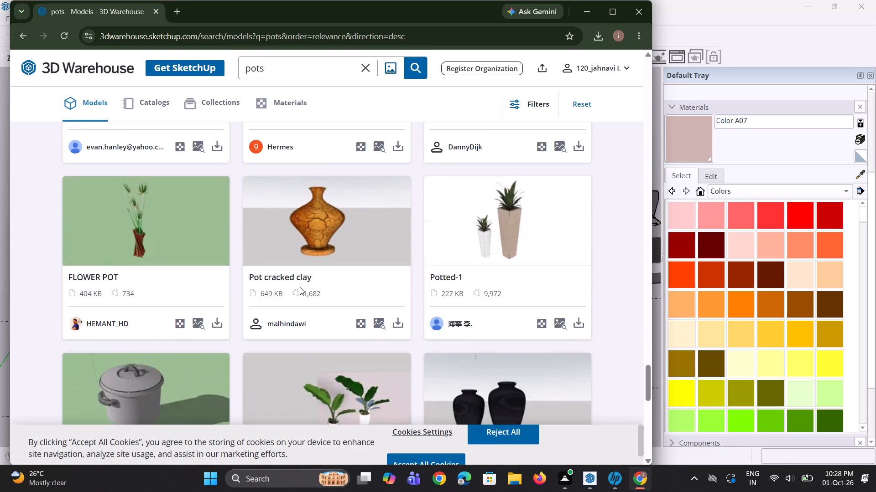
scroll(302, 291, "up", 2)
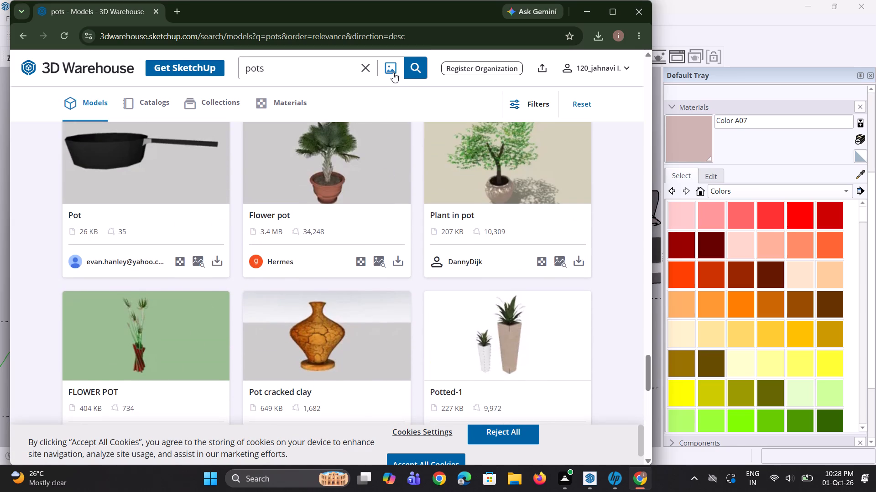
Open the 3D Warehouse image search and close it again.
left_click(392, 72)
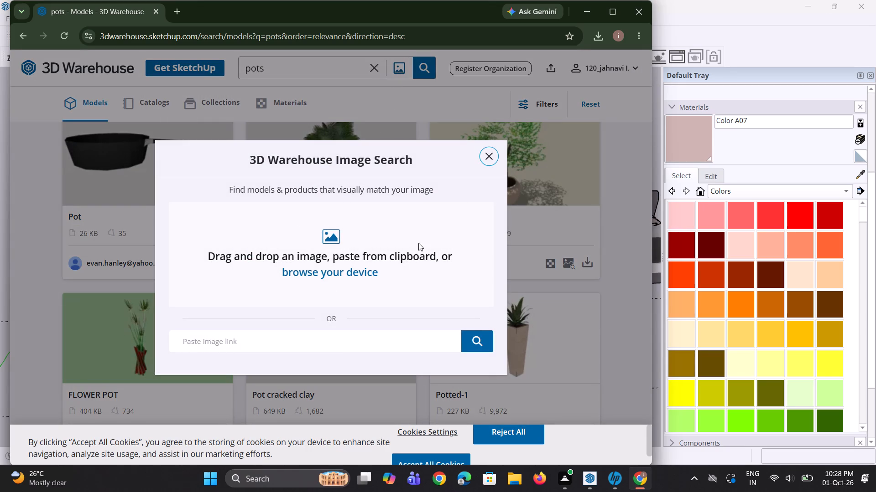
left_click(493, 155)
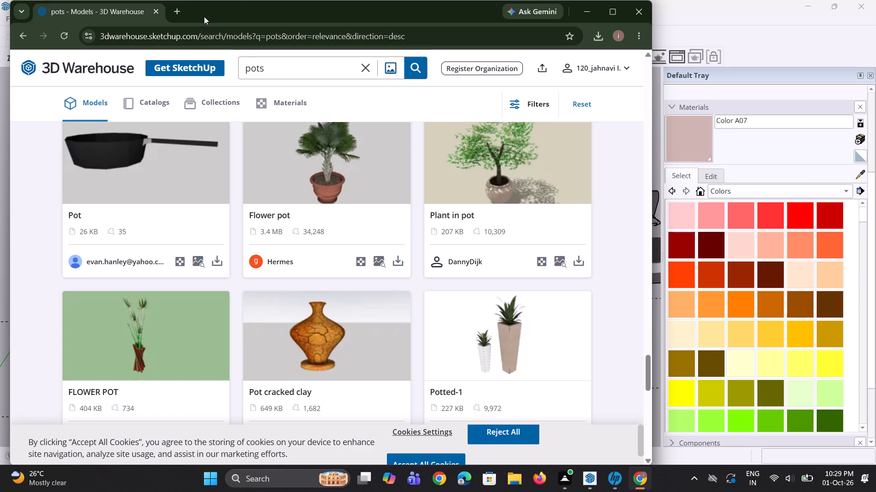
Open a new browser tab and search Google for "whatsapp".
left_click(178, 11)
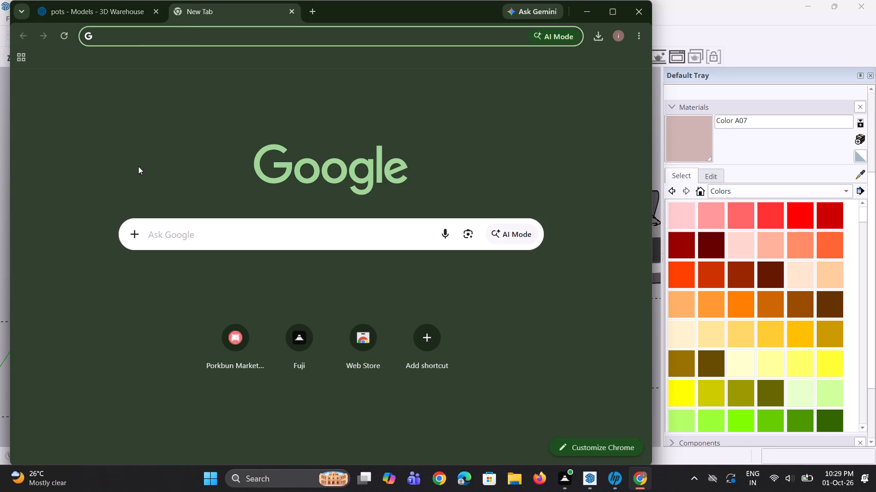
left_click(170, 238)
left_click(172, 285)
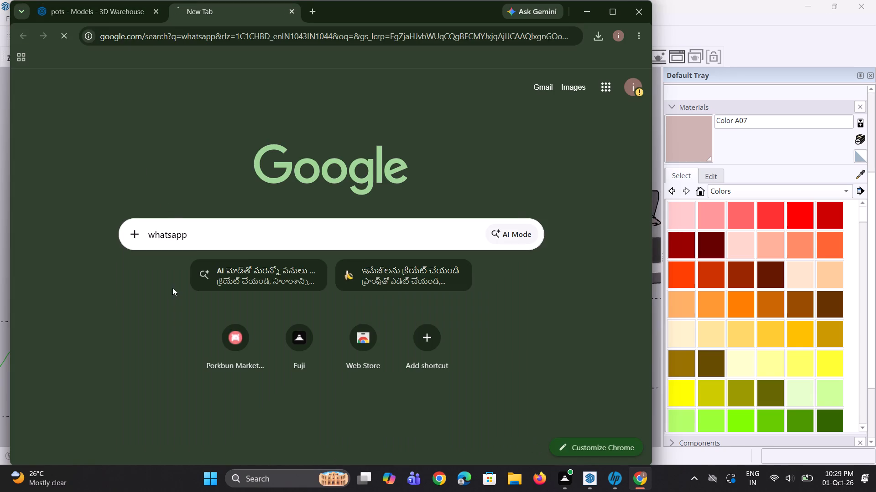
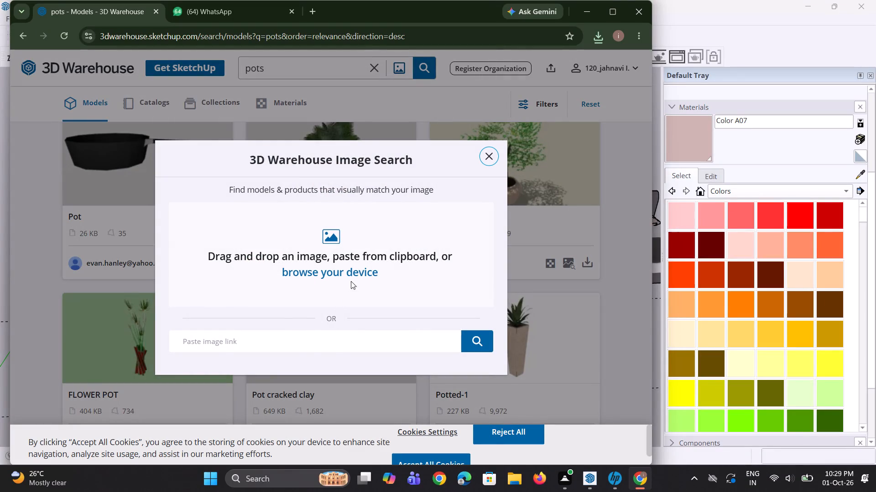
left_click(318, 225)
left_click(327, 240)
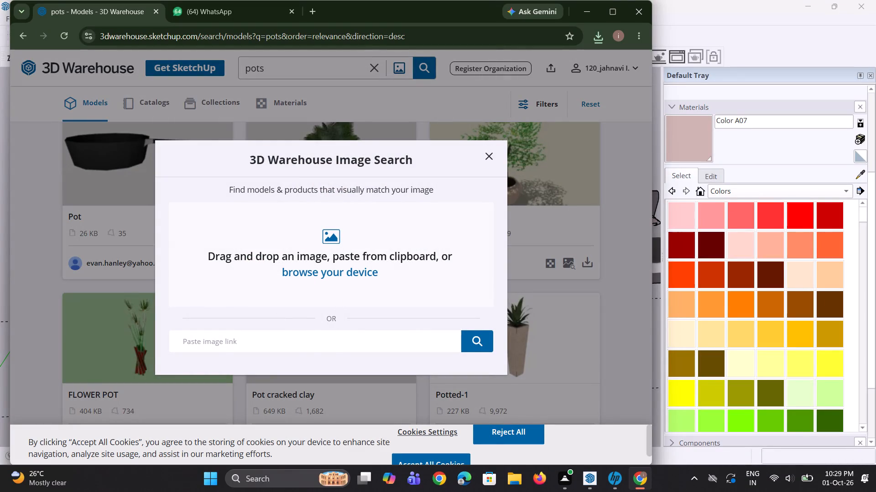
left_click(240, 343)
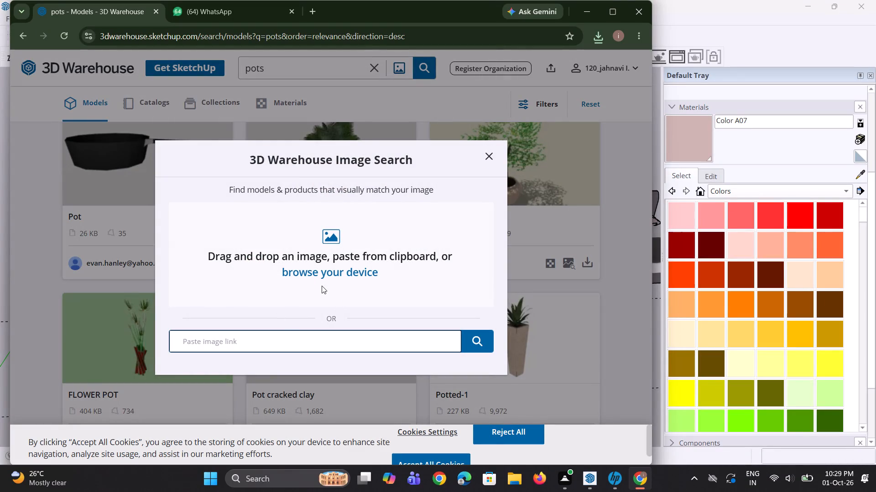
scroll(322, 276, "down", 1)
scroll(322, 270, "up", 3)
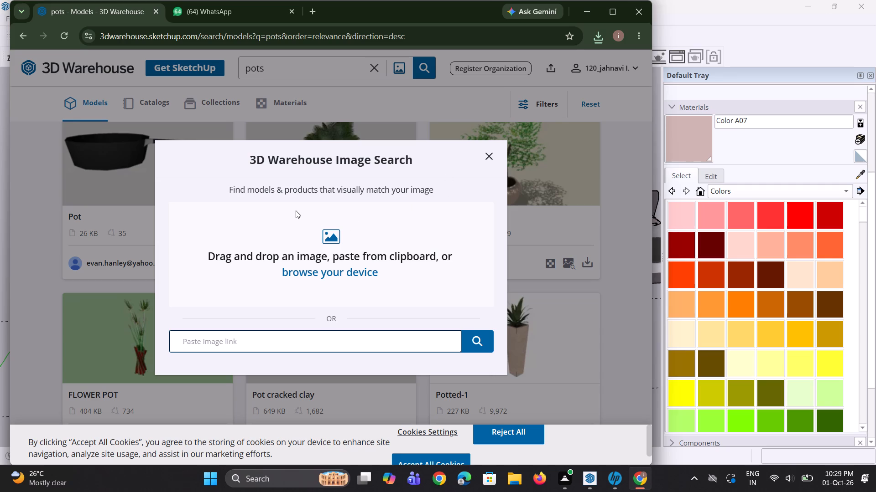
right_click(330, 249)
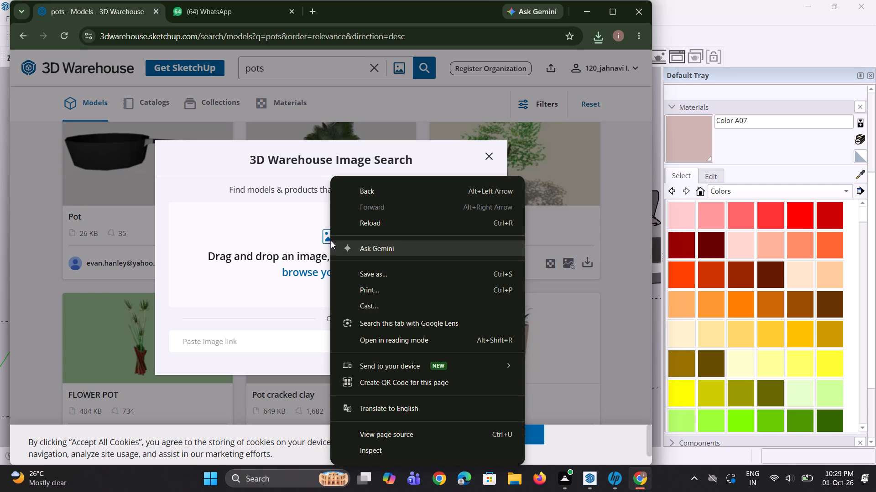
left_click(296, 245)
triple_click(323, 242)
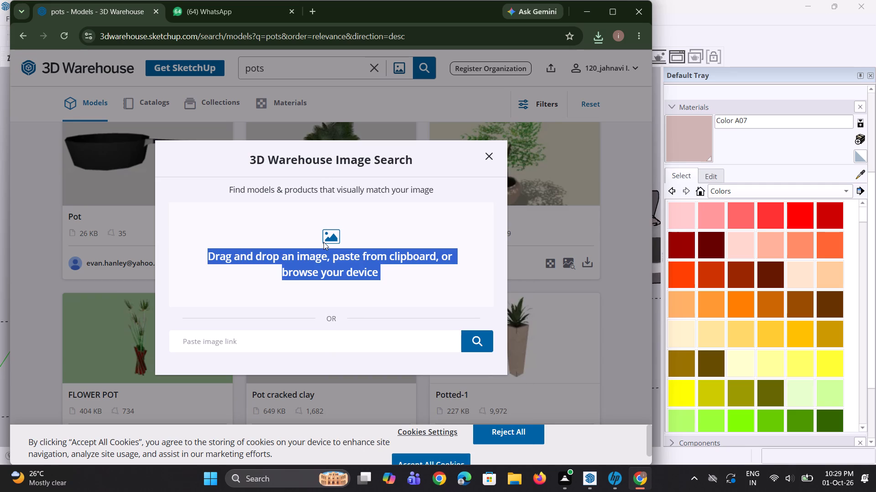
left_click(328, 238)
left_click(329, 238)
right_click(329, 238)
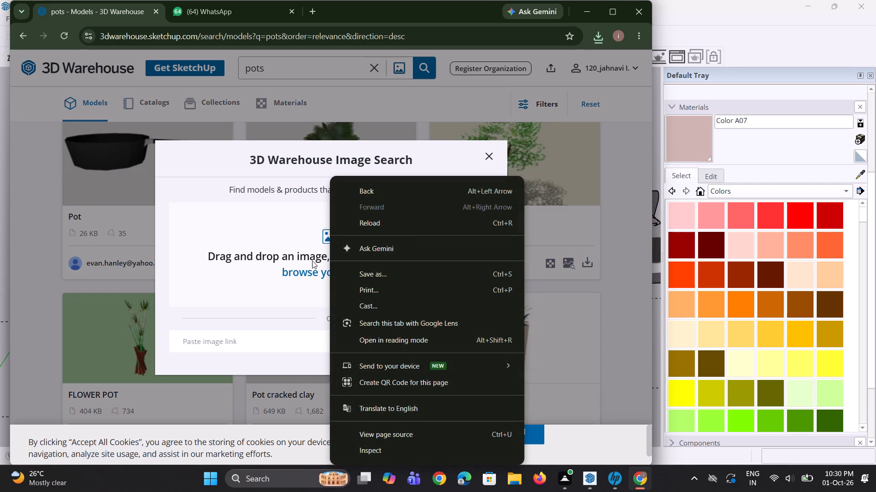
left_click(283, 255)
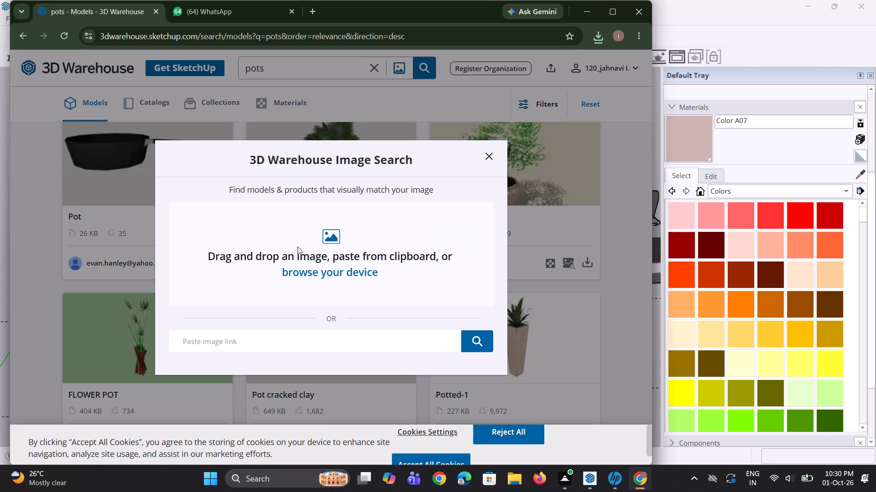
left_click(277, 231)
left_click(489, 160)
Look through the "pots" search results again, comparing the potted plants, vases and planters for a suitable bedroom decoration.
scroll(398, 242, "down", 6)
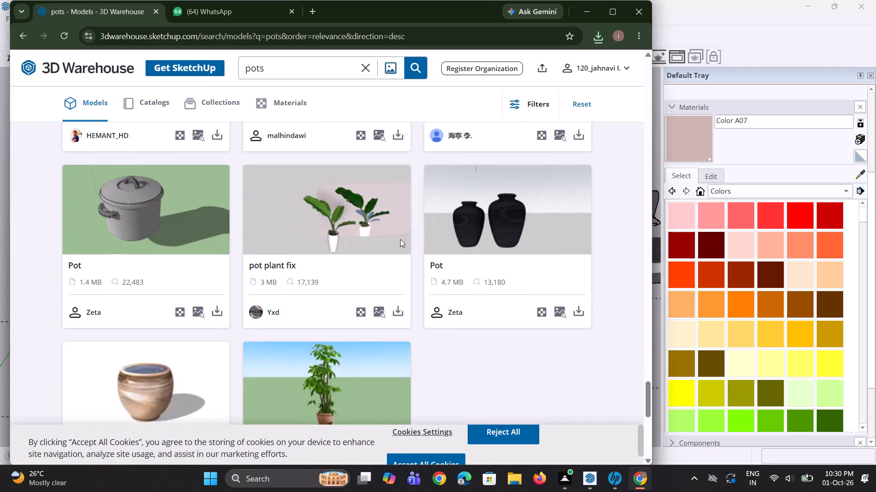
scroll(401, 239, "down", 3)
scroll(401, 238, "up", 14)
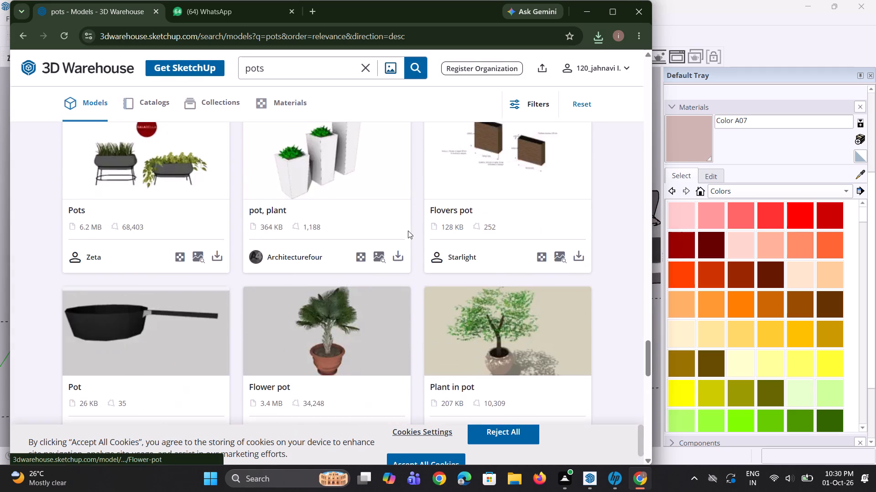
scroll(408, 231, "up", 20)
scroll(408, 231, "up", 3)
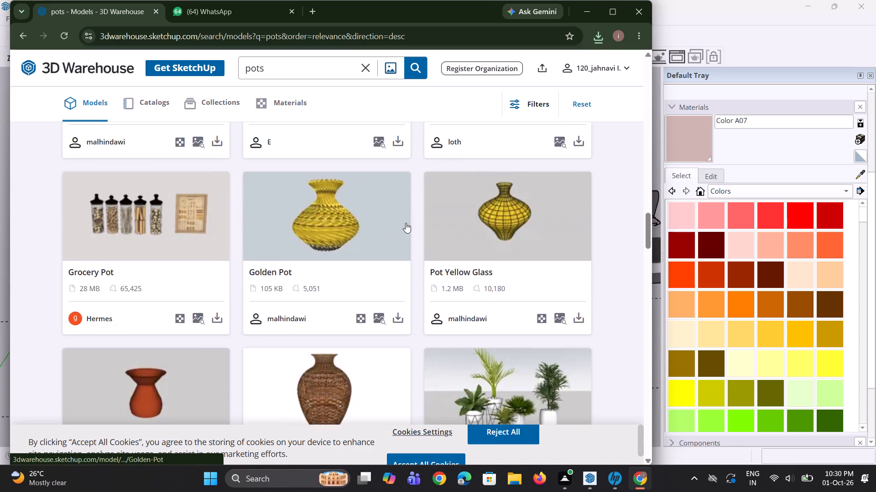
scroll(406, 223, "up", 20)
scroll(406, 223, "up", 3)
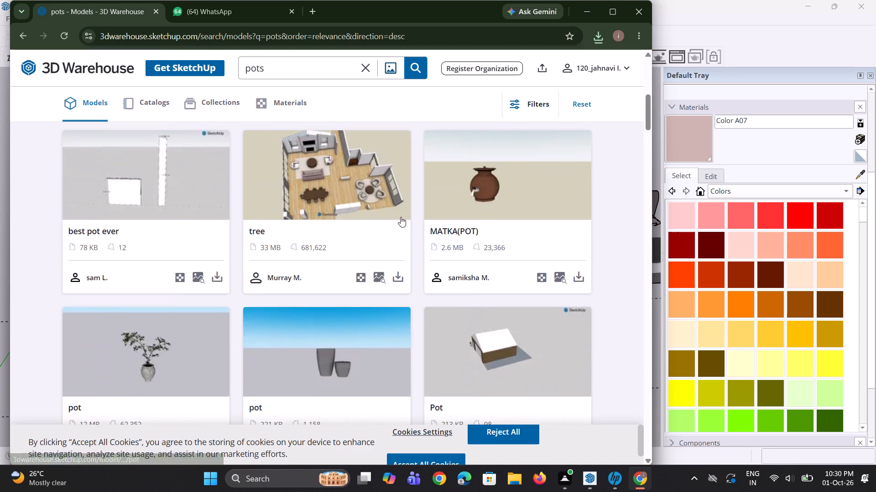
scroll(401, 217, "up", 10)
scroll(324, 209, "up", 6)
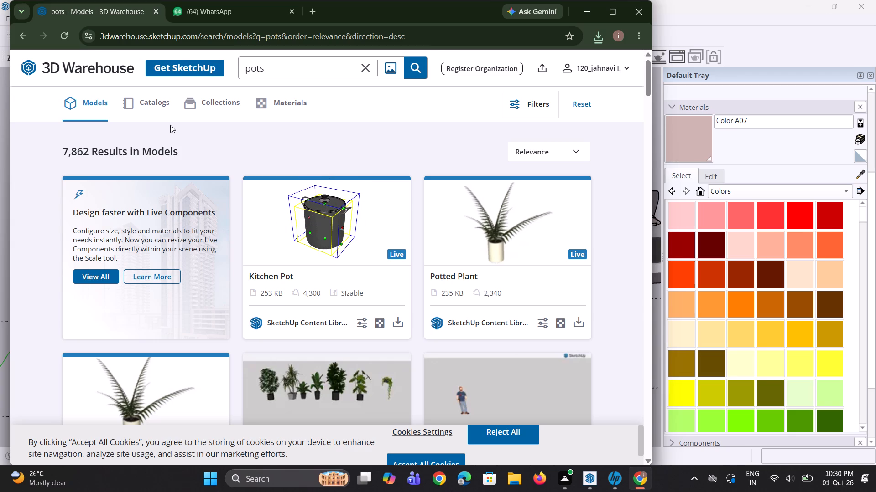
Replace the model search term with "feathers" and run the search.
left_click_drag(275, 65, 228, 81)
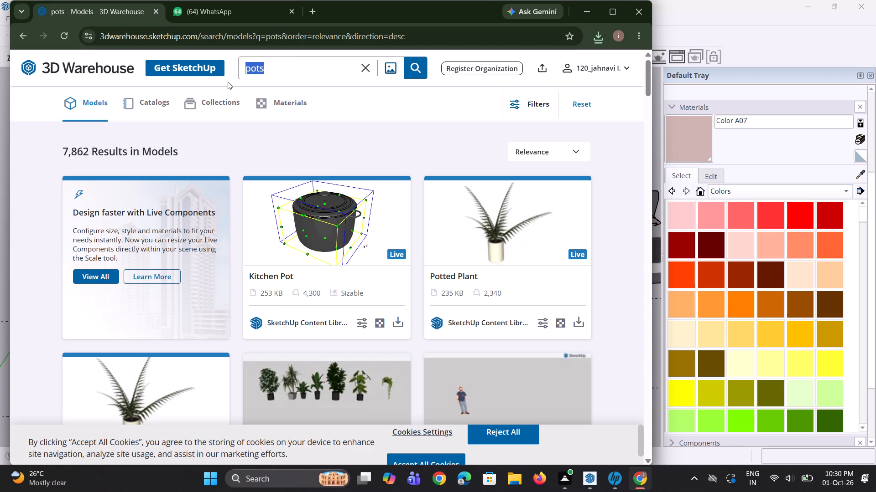
type("feathers")
key("Return")
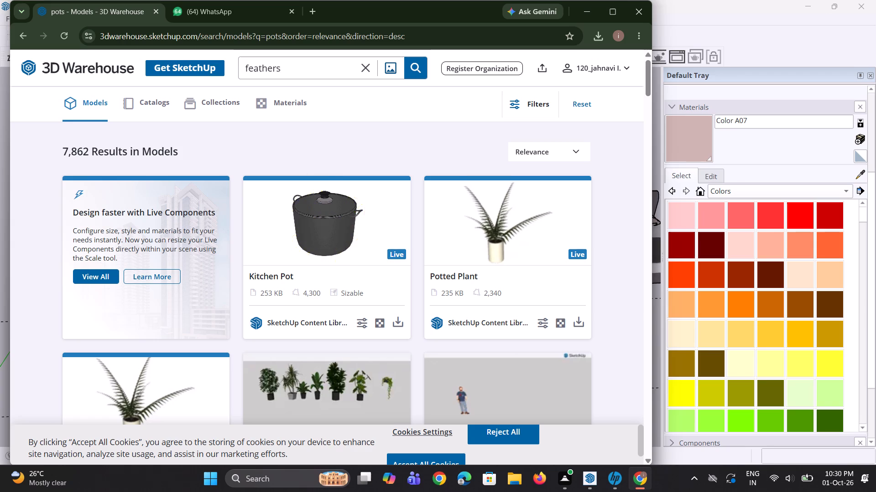
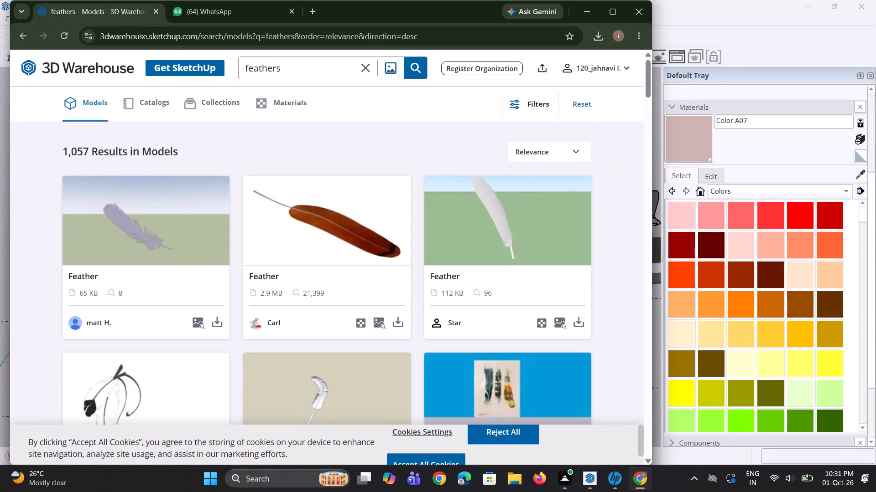
Look through the "feathers" search results for a feather model suitable as bedroom decoration.
scroll(188, 360, "down", 6)
scroll(313, 333, "down", 1)
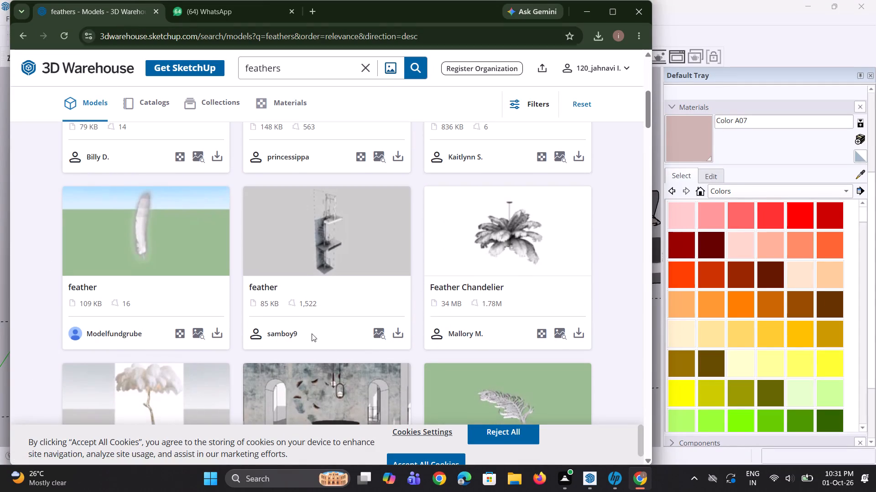
scroll(312, 333, "down", 7)
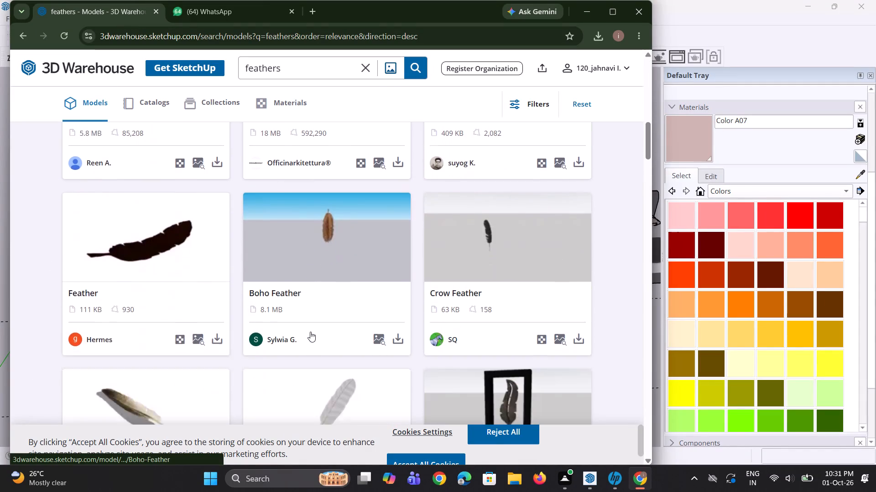
scroll(310, 332, "down", 6)
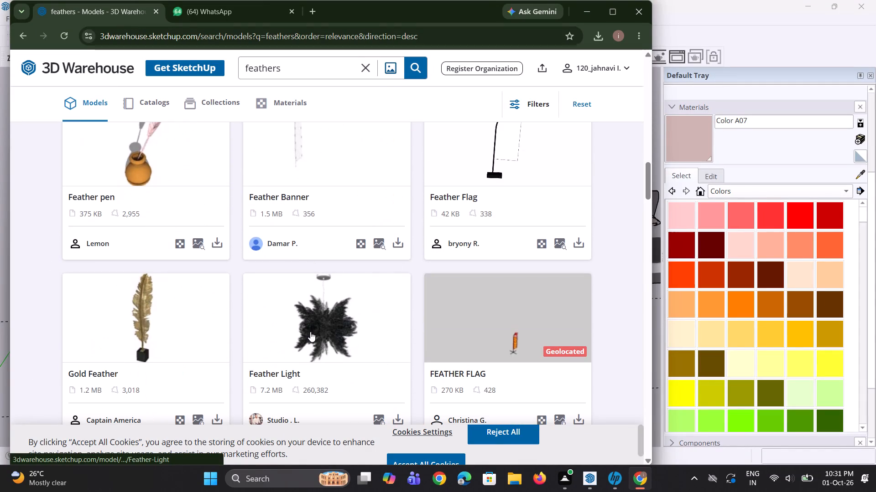
scroll(307, 338, "down", 15)
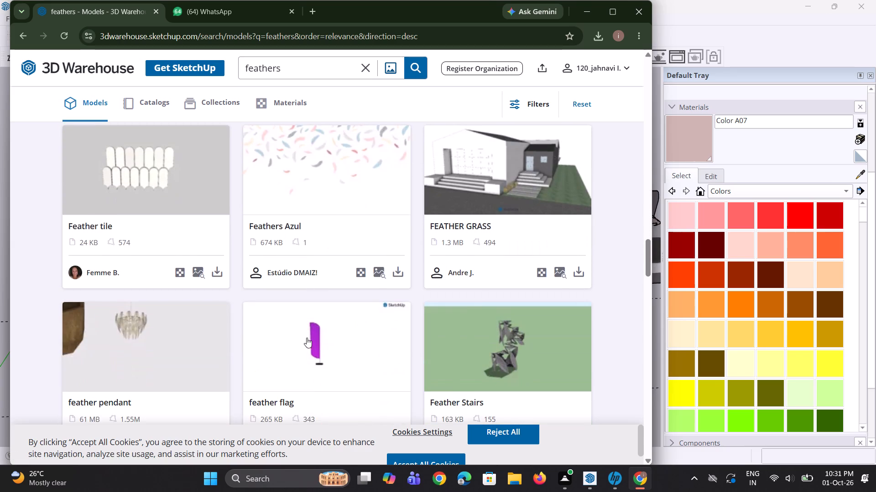
scroll(307, 338, "down", 6)
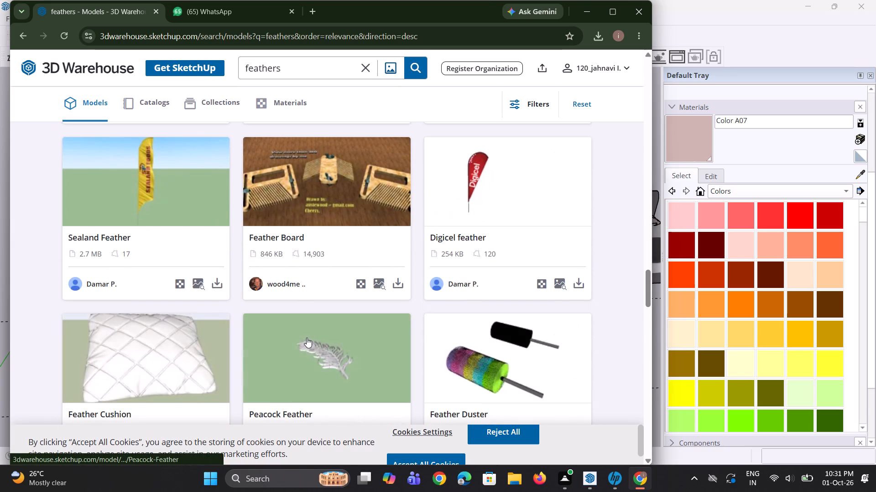
scroll(307, 338, "down", 6)
scroll(362, 360, "down", 3)
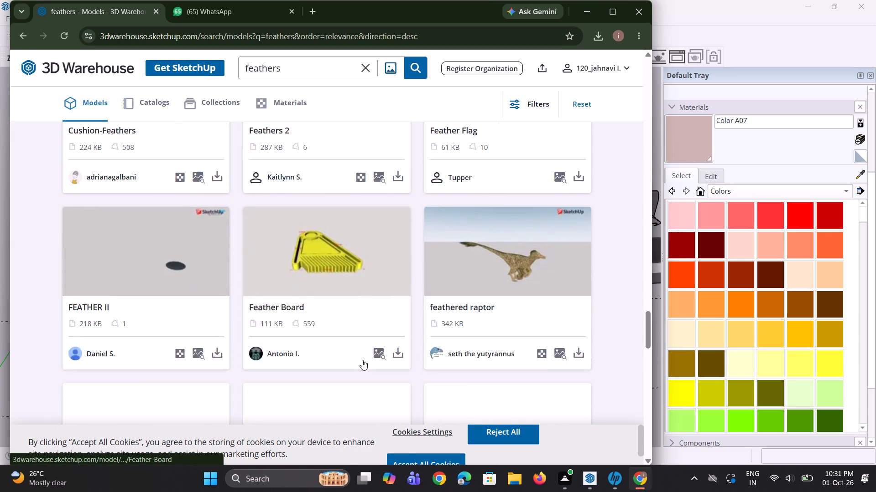
scroll(386, 332, "down", 3)
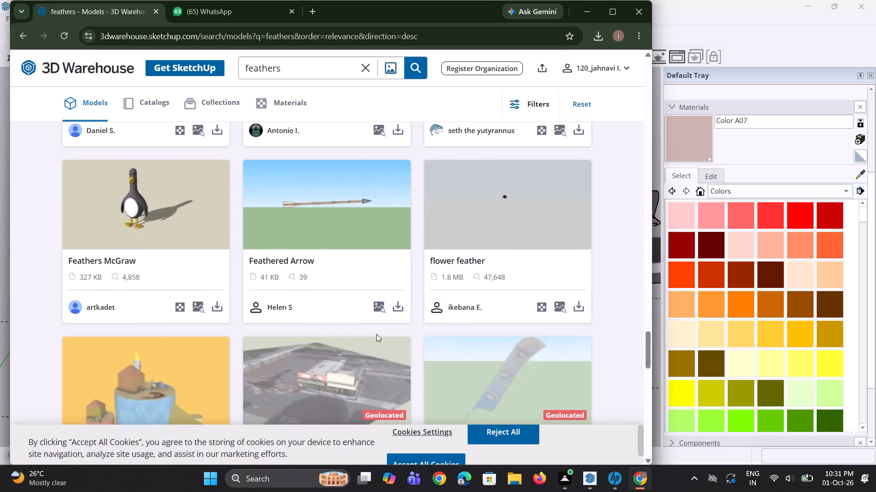
scroll(375, 331, "down", 6)
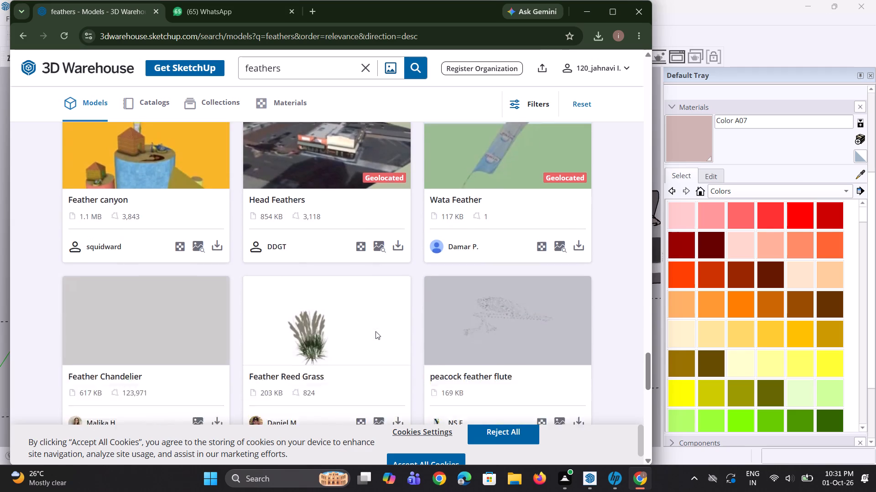
scroll(307, 344, "down", 3)
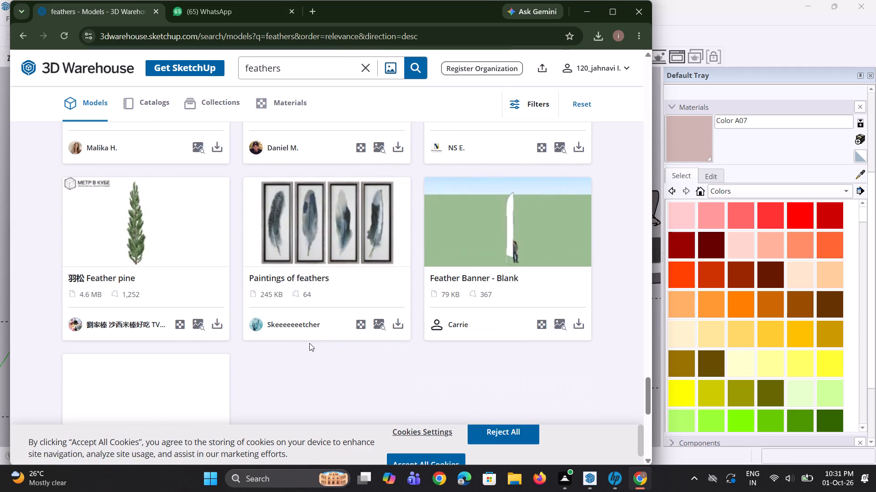
scroll(310, 341, "down", 2)
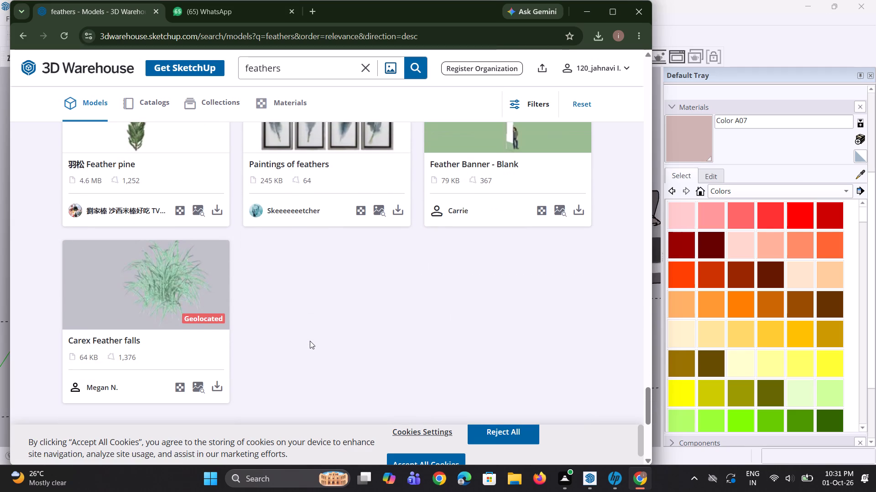
scroll(310, 341, "up", 1)
scroll(310, 341, "down", 4)
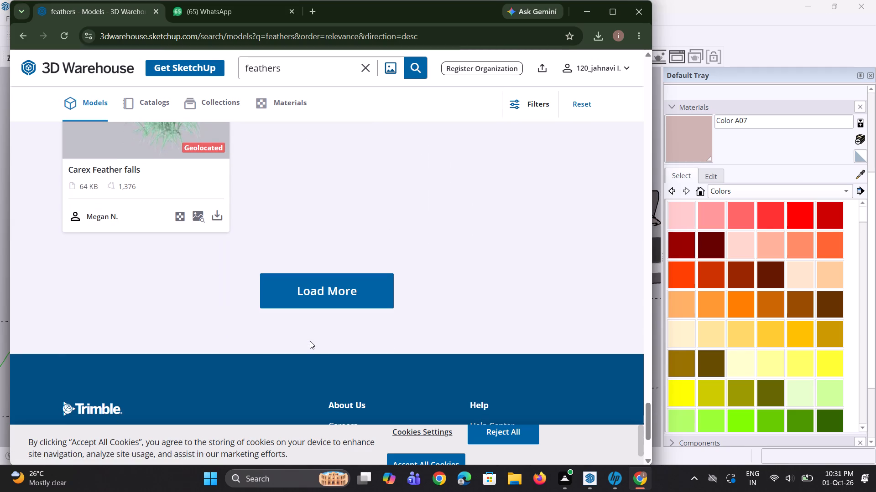
scroll(310, 339, "down", 3)
scroll(316, 335, "up", 8)
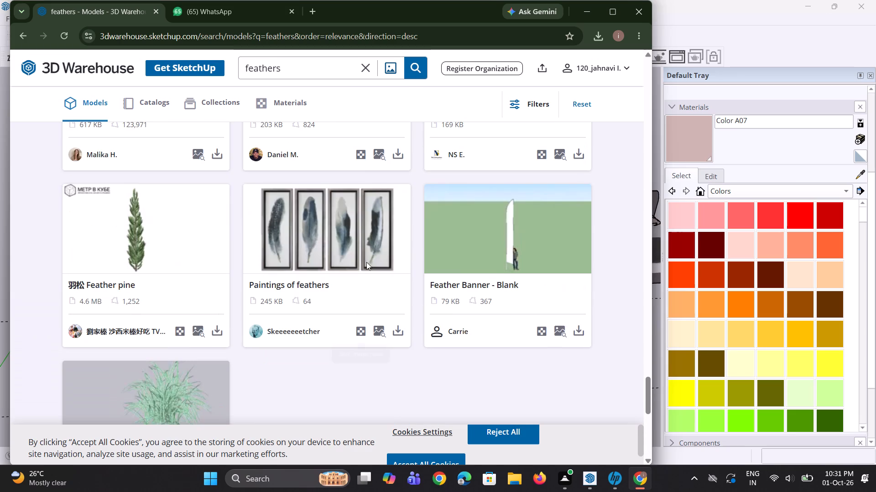
Replace the model search term with "pots" and run the search.
left_click(371, 68)
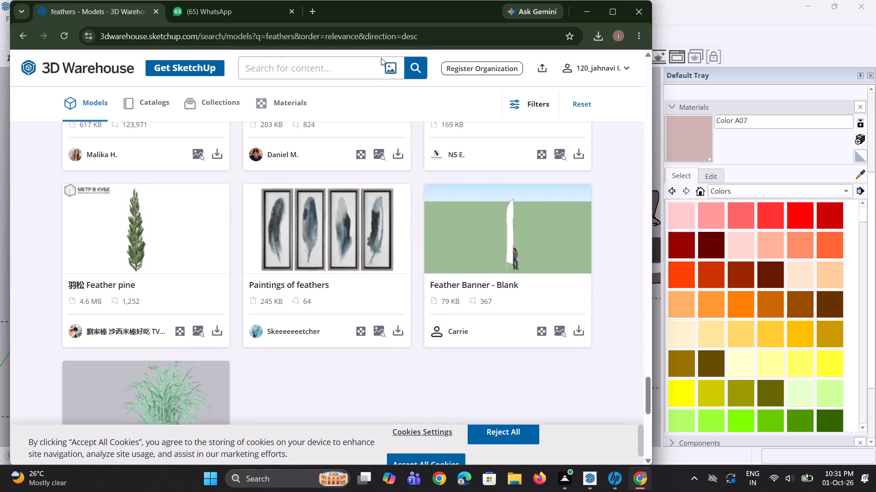
type("po")
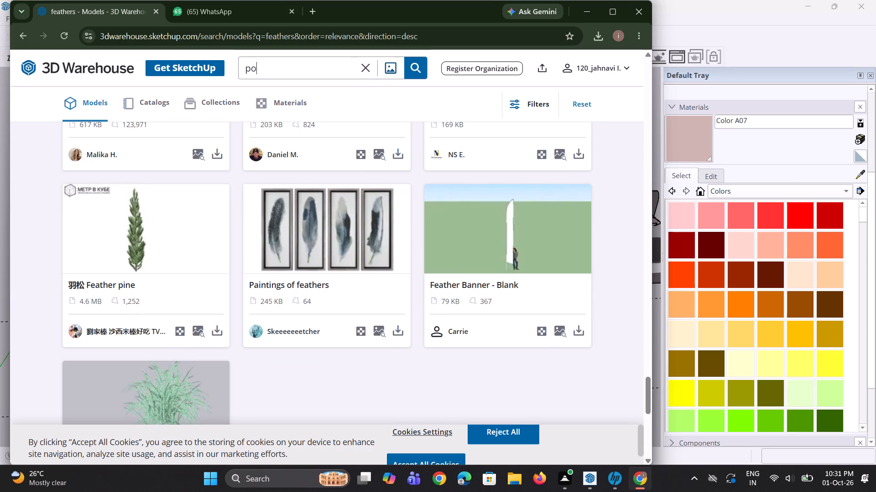
type("ts")
key("Return")
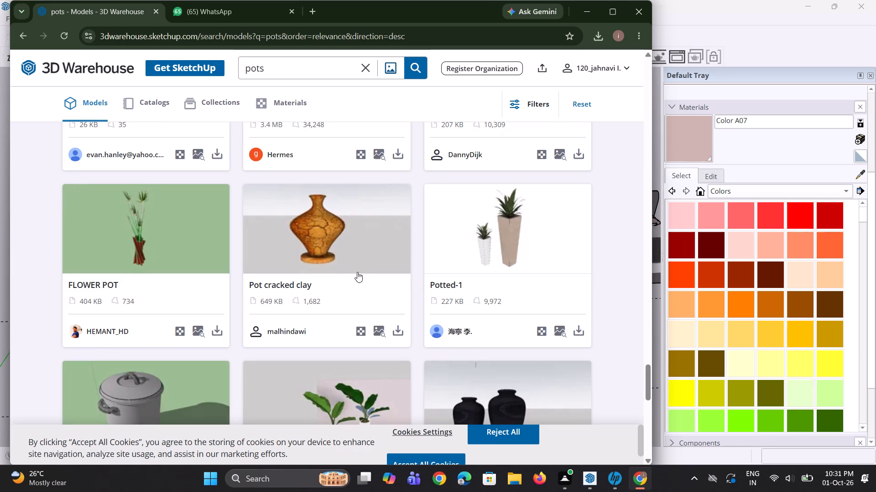
Look through the "pots" search results, comparing the potted plants, vases and planters for a suitable decoration.
scroll(370, 302, "down", 4)
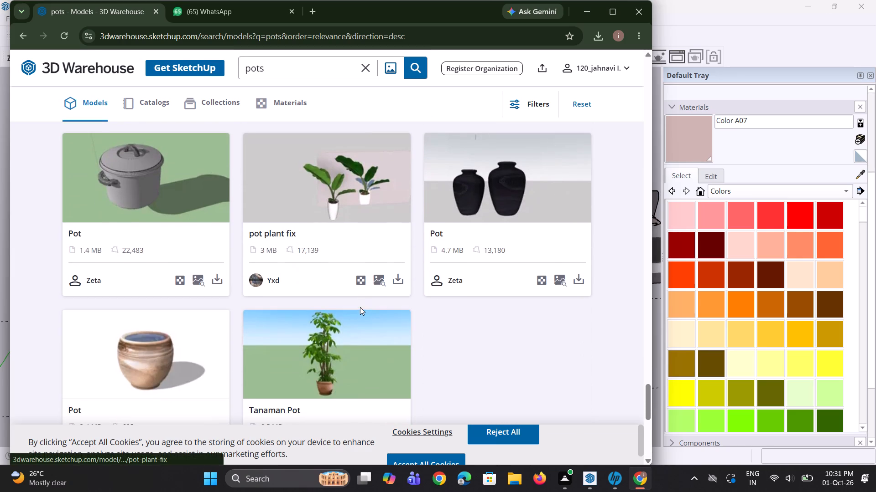
scroll(360, 307, "down", 4)
scroll(360, 305, "up", 14)
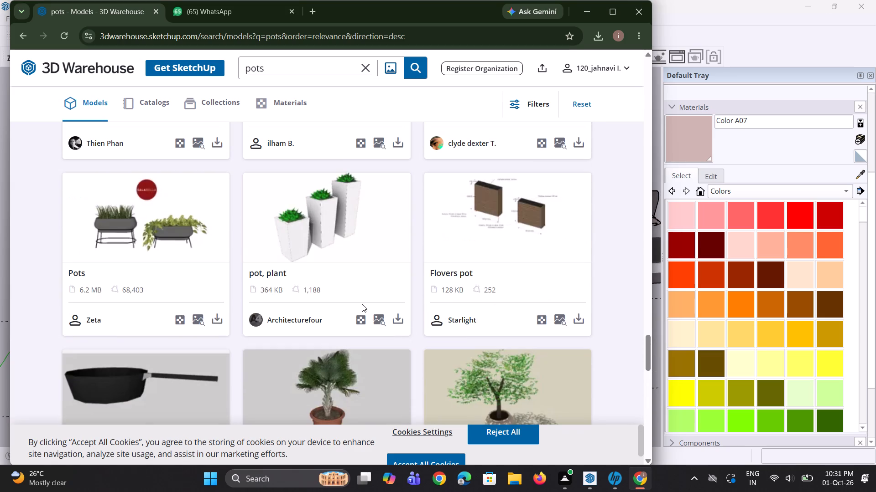
scroll(362, 304, "up", 5)
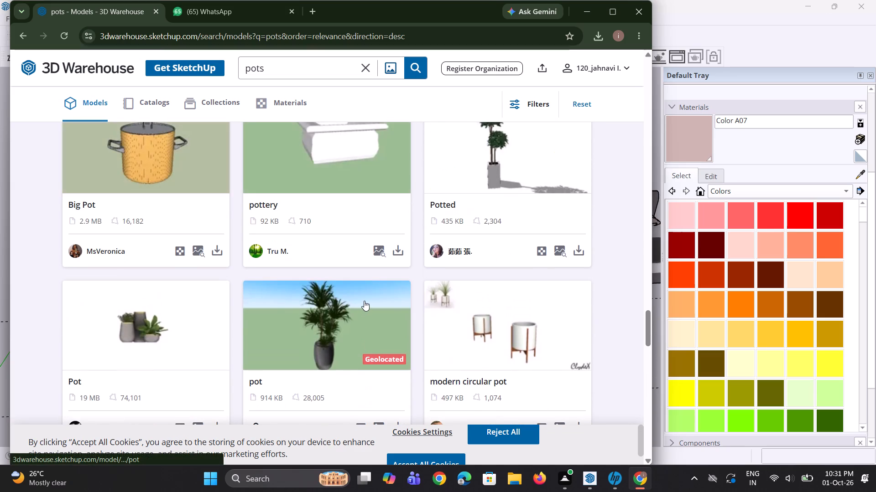
scroll(364, 301, "up", 11)
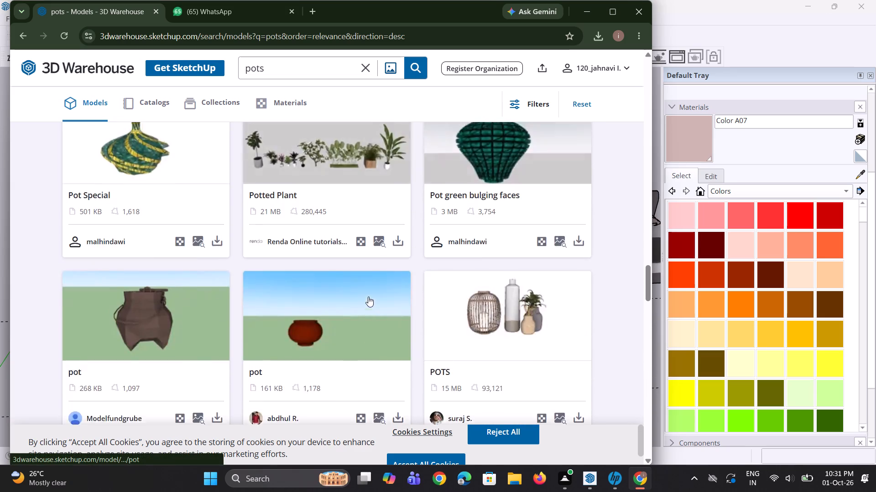
scroll(368, 297, "up", 5)
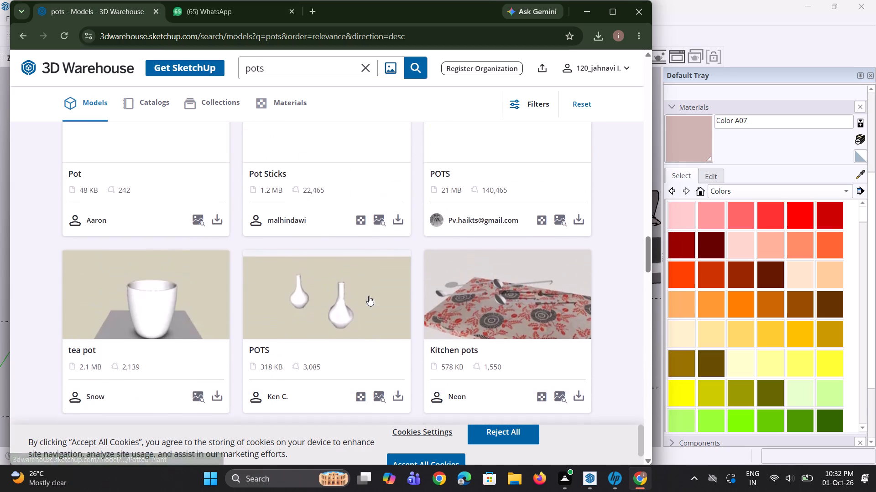
scroll(369, 296, "up", 7)
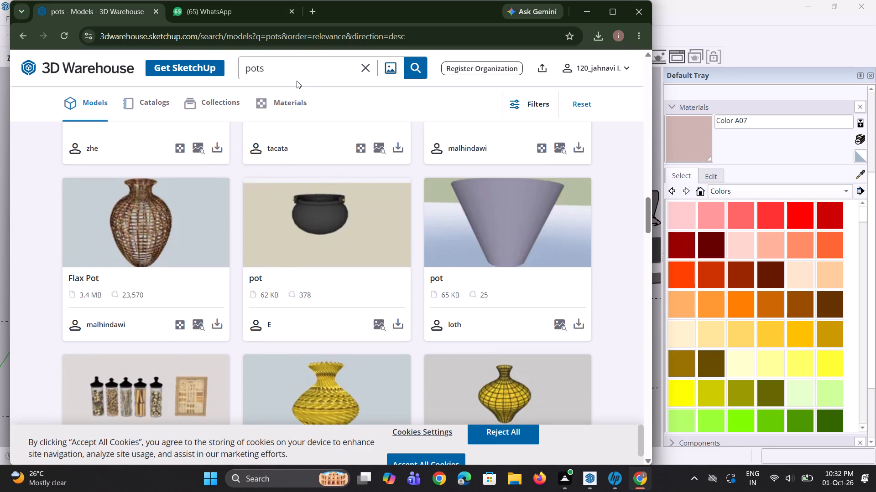
Replace the model search term with "lamps" and run the search.
left_click_drag(284, 72, 210, 80)
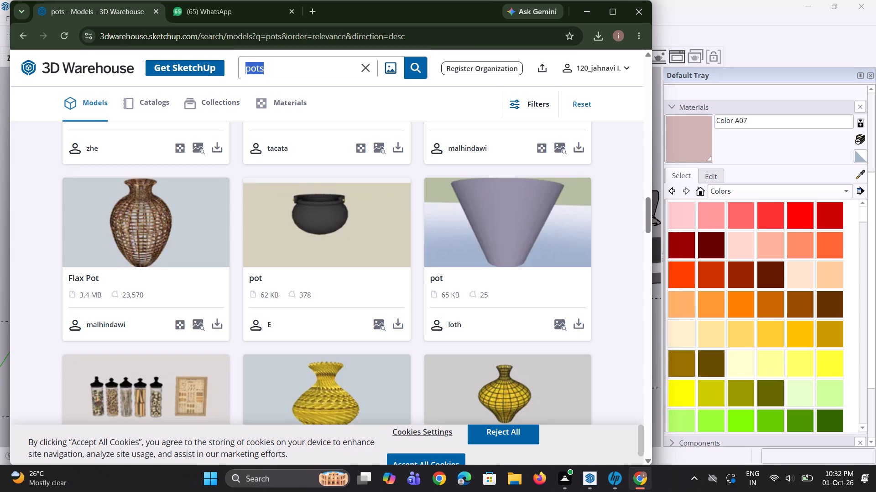
type("lamps")
key("Return")
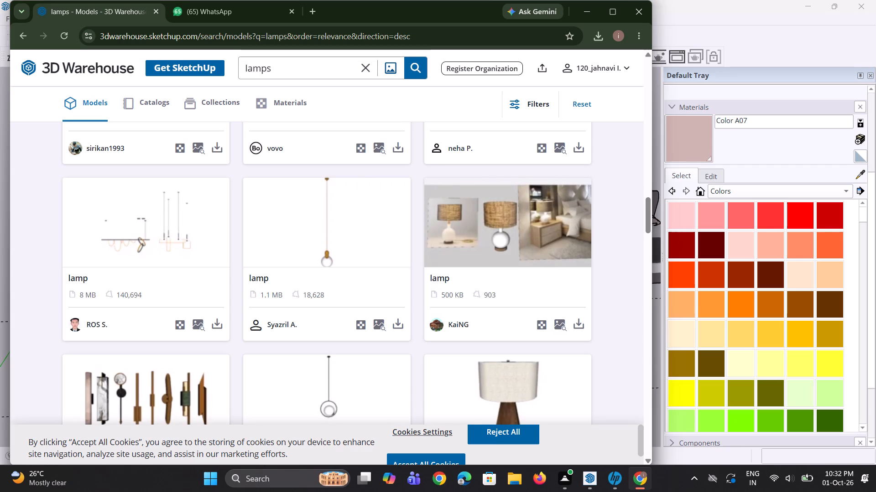
Look through the "lamps" search results, comparing the pendant, table, floor and wall lamps for the bedroom.
scroll(265, 318, "down", 4)
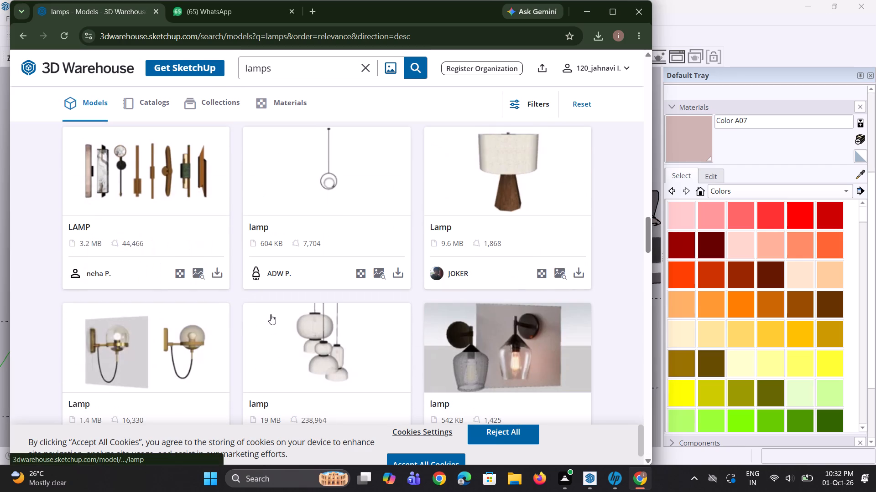
scroll(269, 331, "down", 4)
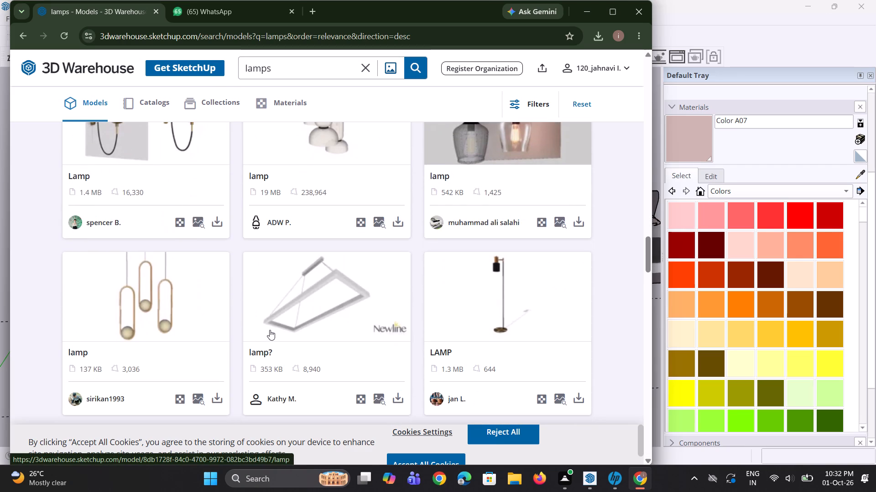
scroll(270, 330, "down", 11)
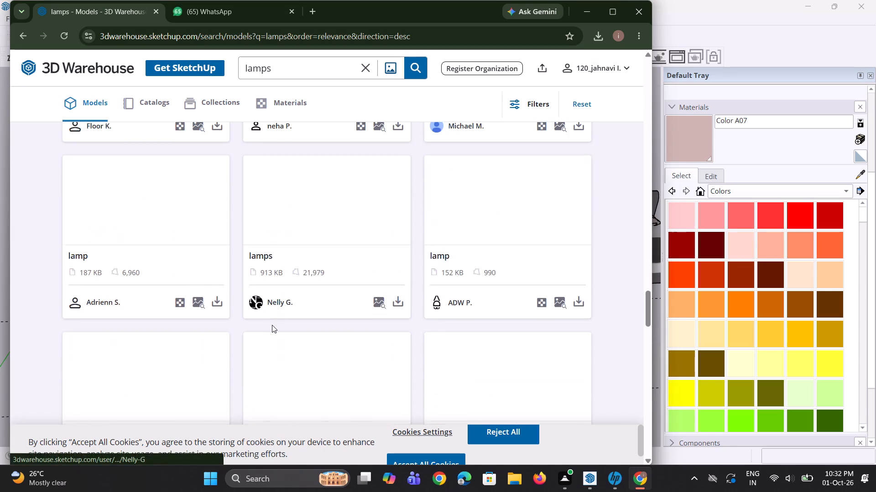
scroll(273, 324, "up", 13)
scroll(282, 315, "down", 11)
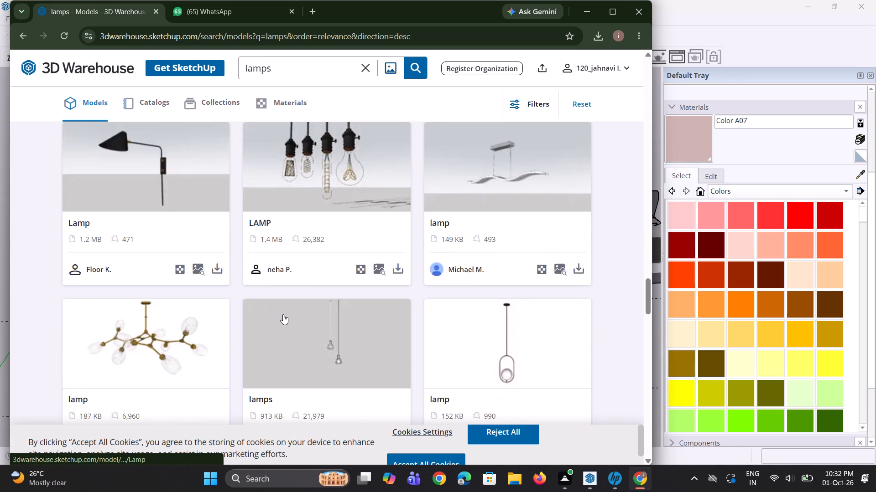
scroll(283, 322, "down", 5)
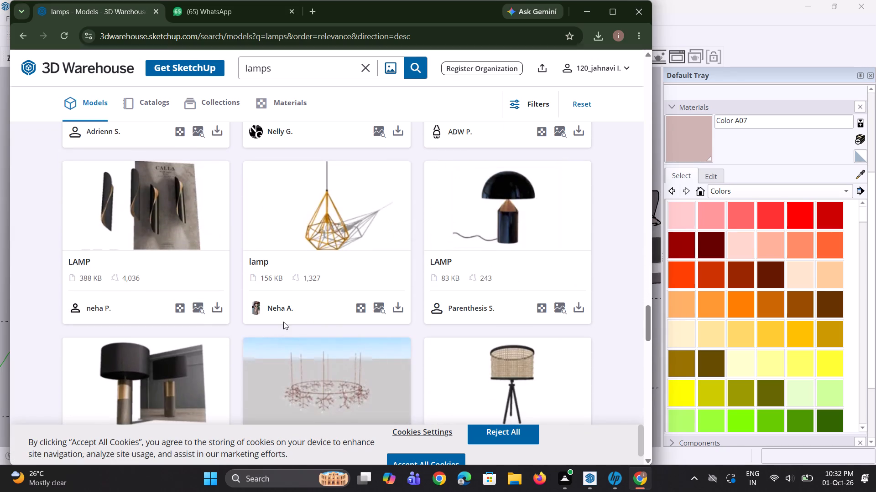
scroll(284, 320, "down", 5)
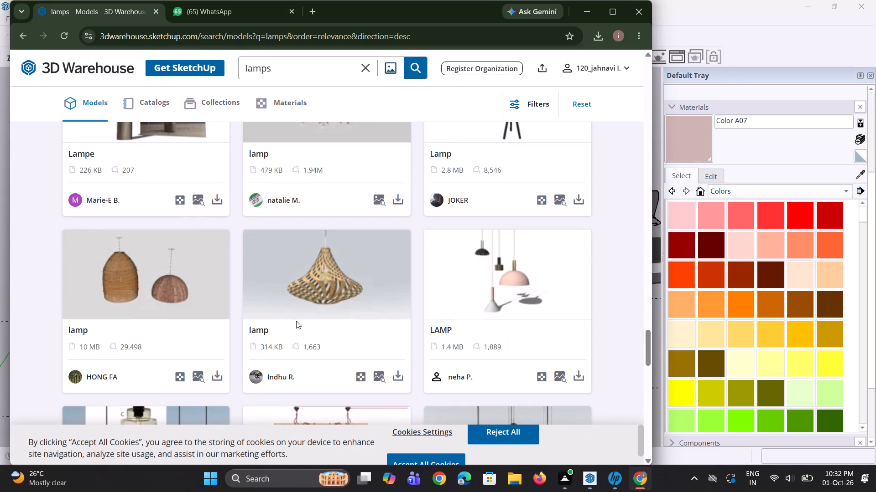
scroll(364, 320, "down", 2)
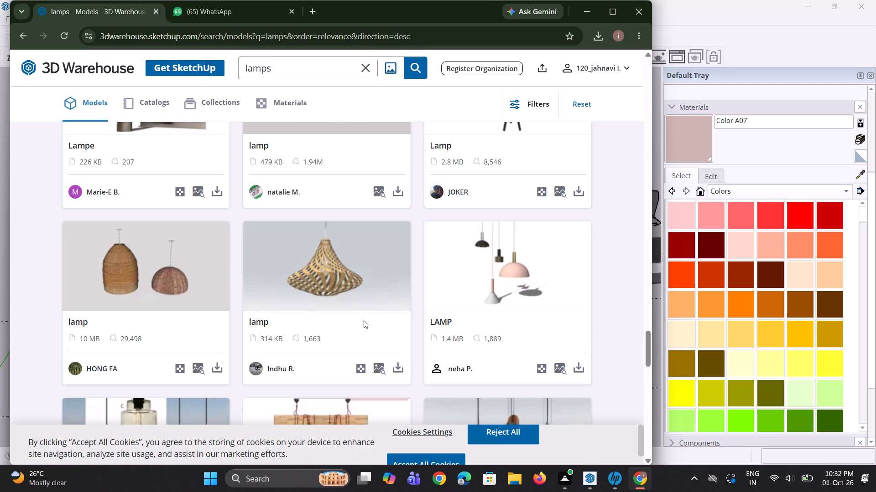
scroll(364, 320, "down", 1)
scroll(349, 325, "up", 3)
scroll(256, 356, "up", 3)
scroll(255, 356, "down", 6)
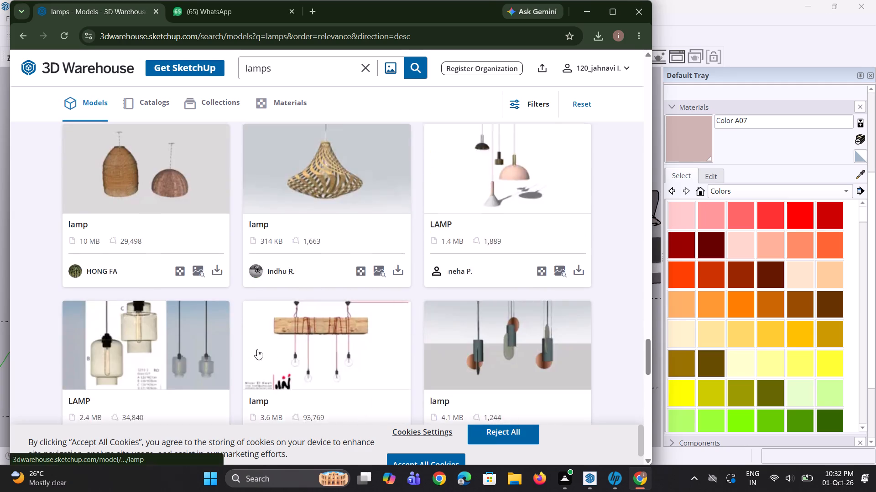
scroll(257, 349, "down", 14)
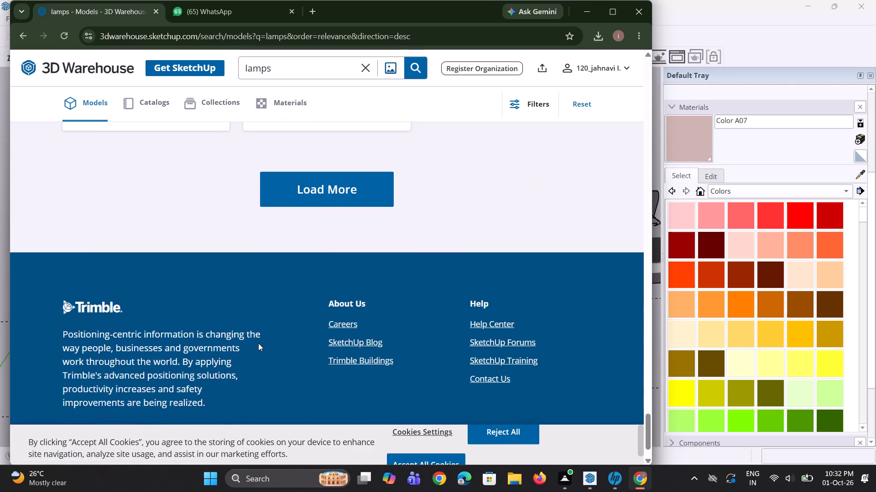
scroll(258, 343, "down", 9)
scroll(258, 339, "up", 12)
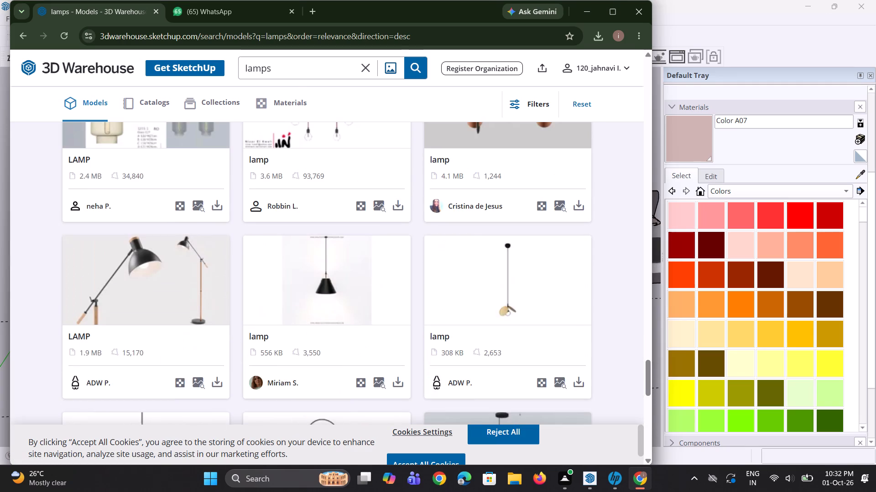
Replace the model search term with "white vessel" and run the search.
left_click_drag(292, 76, 205, 80)
type("whktes")
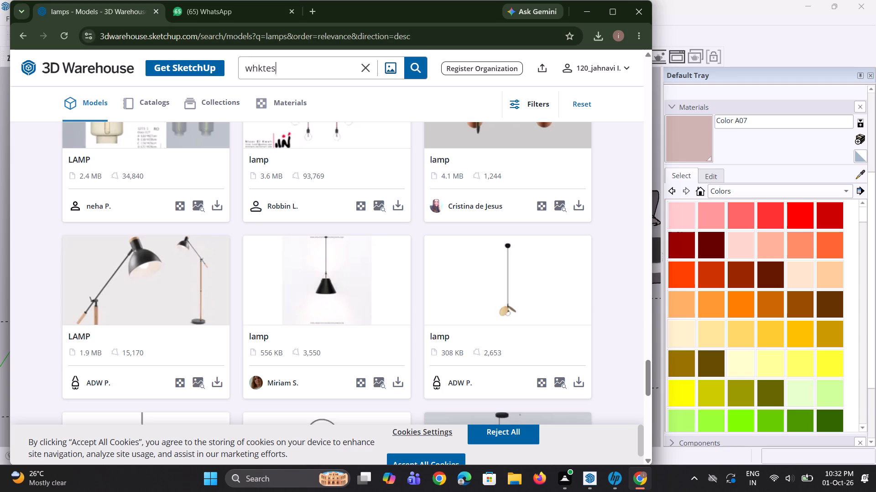
key("BackSpace")
key("BackSpace")
key("BackSpace")
key("BackSpace")
type("ite pot")
key("BackSpace")
key("BackSpace")
key("BackSpace")
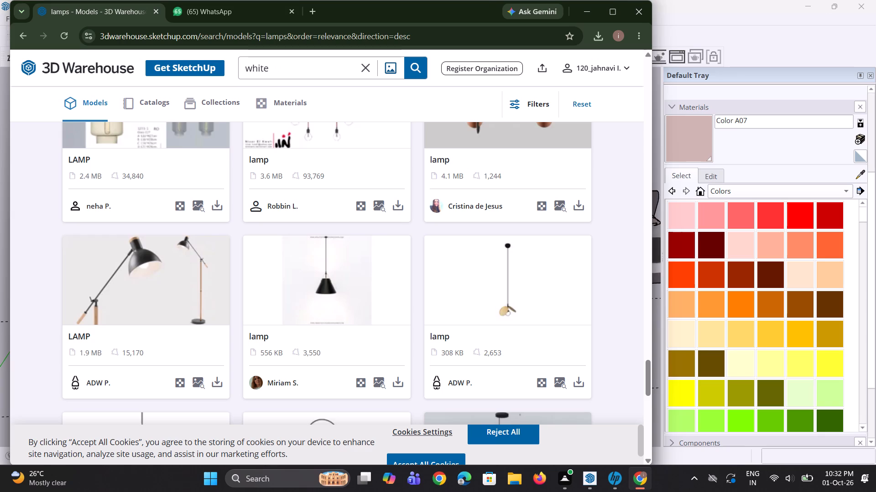
type("vessel")
key("Return")
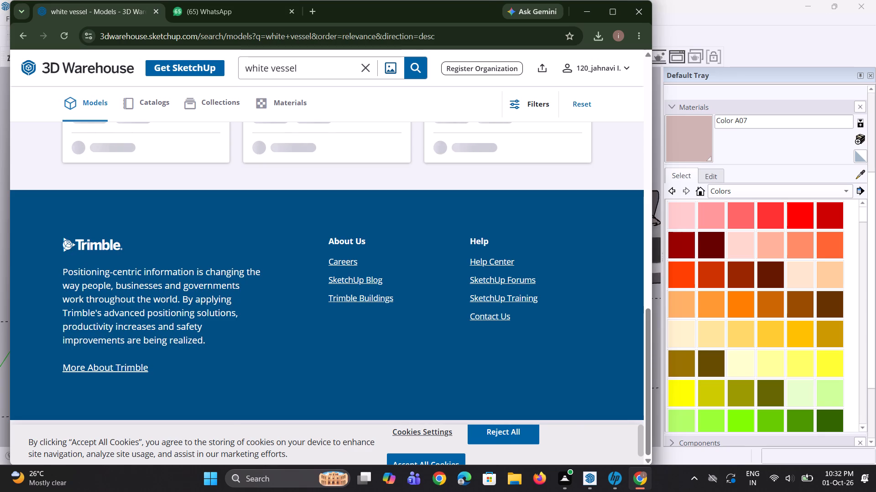
Look through the "white vessel" search results from first to last, checking for a white vase or similar decoration for the bedroom.
scroll(171, 187, "up", 7)
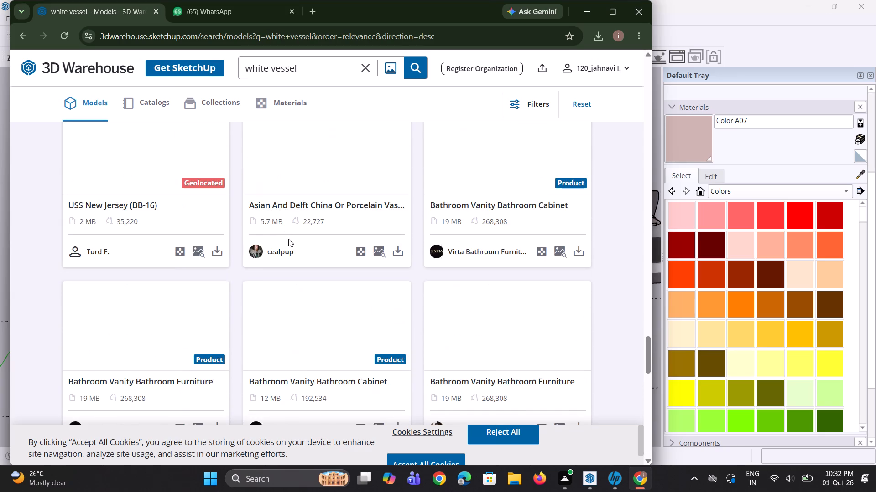
scroll(288, 239, "up", 12)
scroll(314, 267, "up", 5)
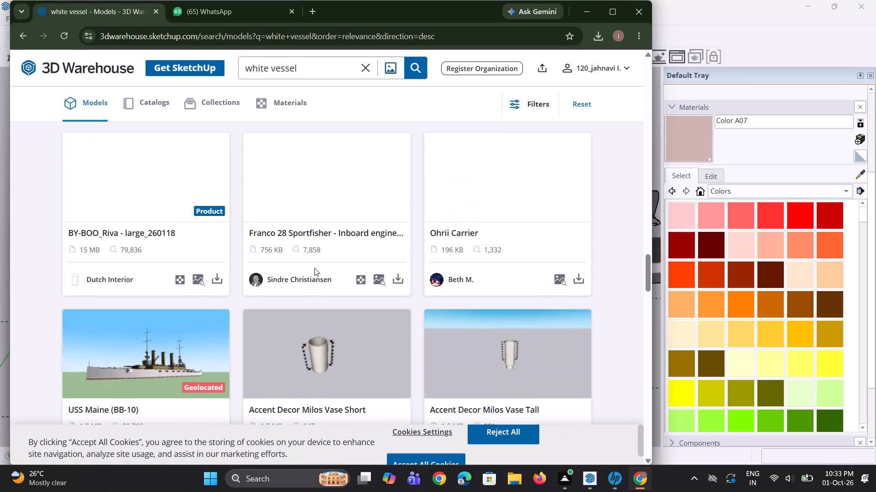
scroll(314, 268, "up", 11)
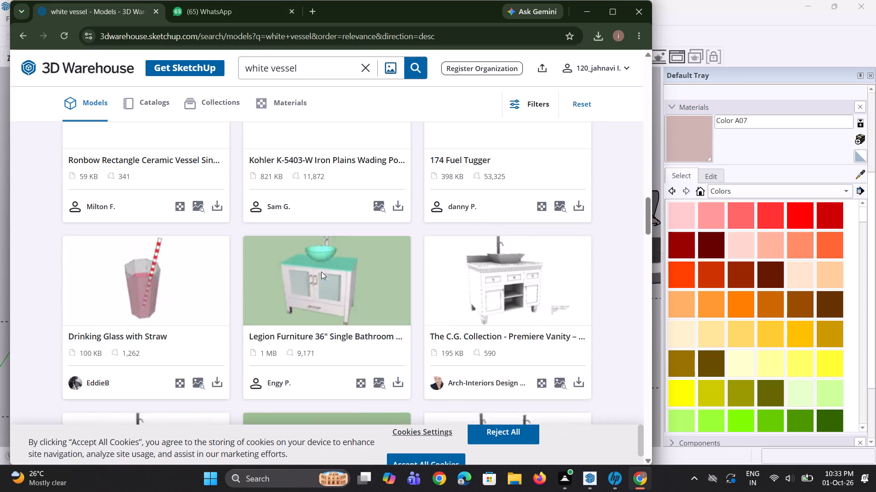
scroll(323, 269, "up", 9)
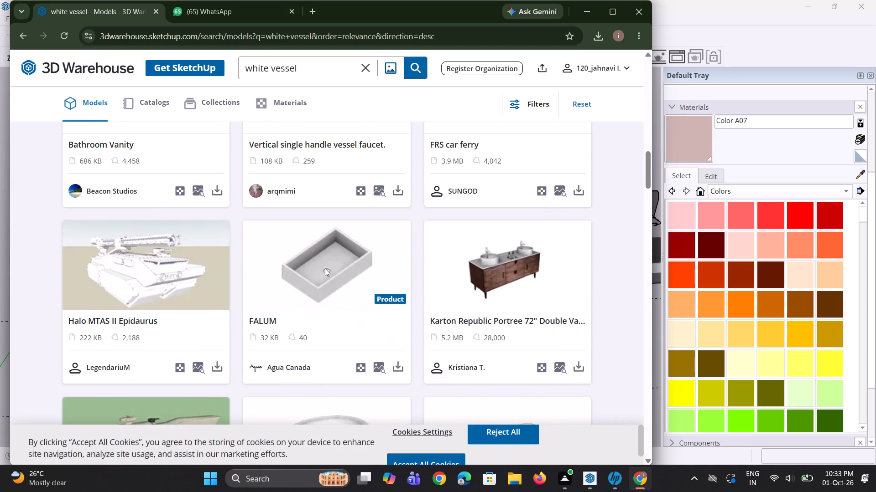
scroll(325, 268, "up", 10)
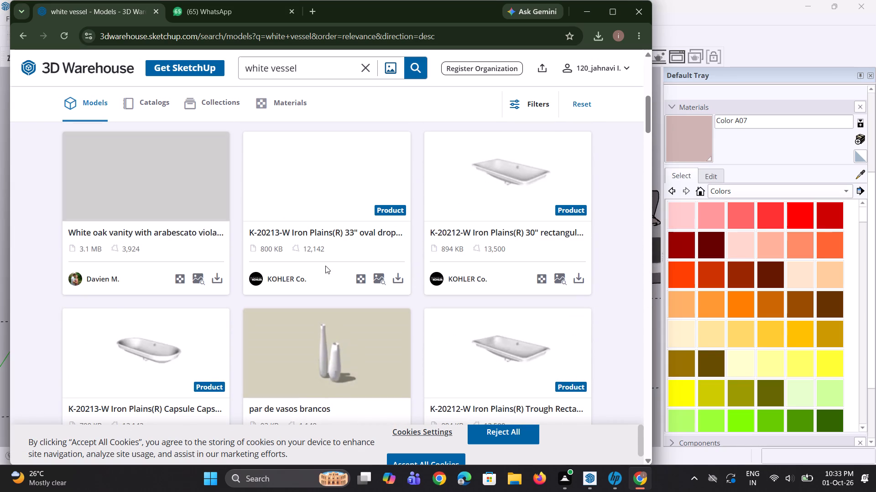
scroll(325, 266, "up", 12)
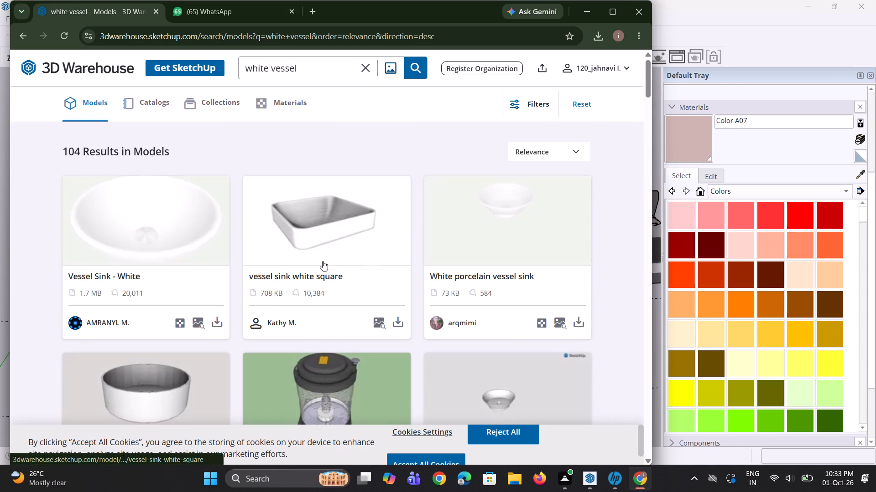
scroll(329, 262, "down", 4)
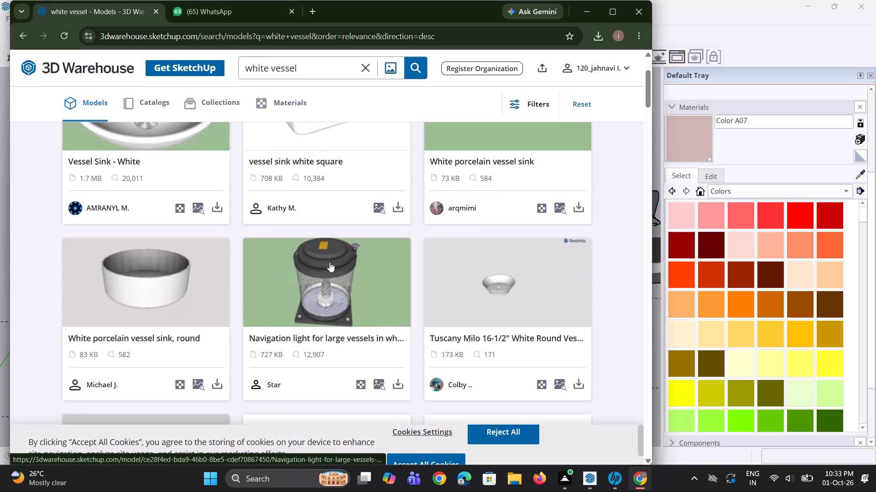
scroll(329, 262, "down", 10)
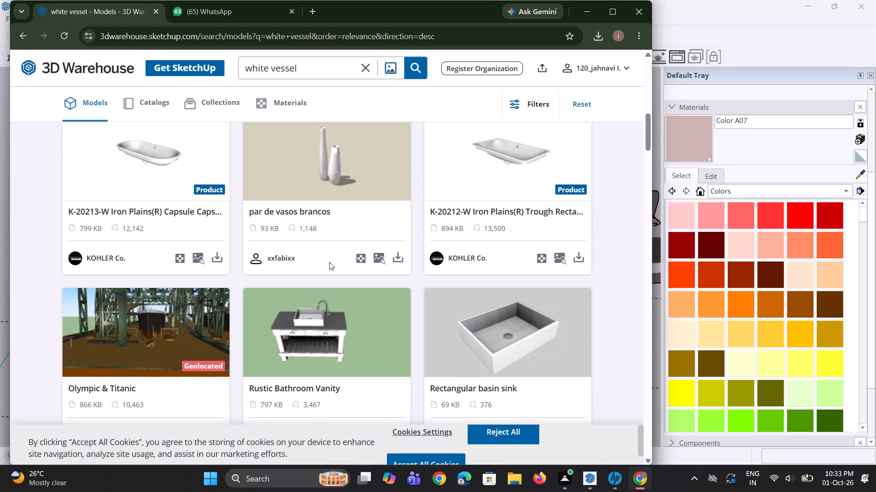
scroll(329, 262, "down", 9)
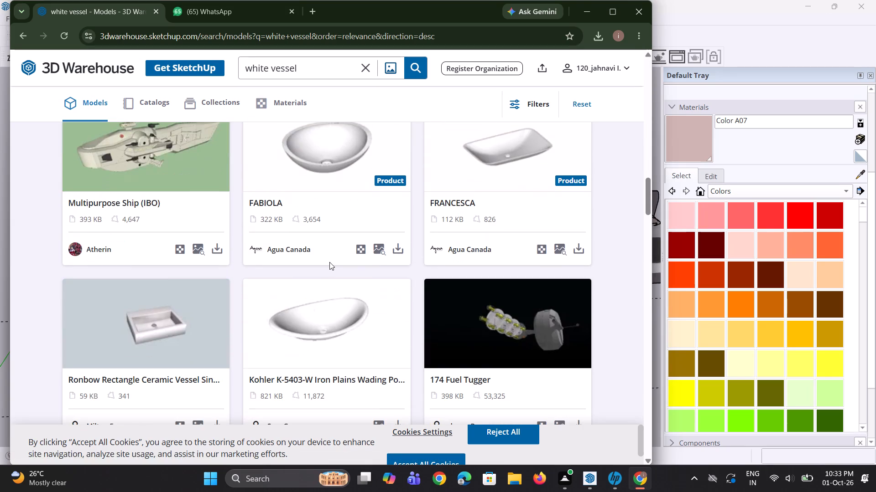
scroll(331, 266, "down", 8)
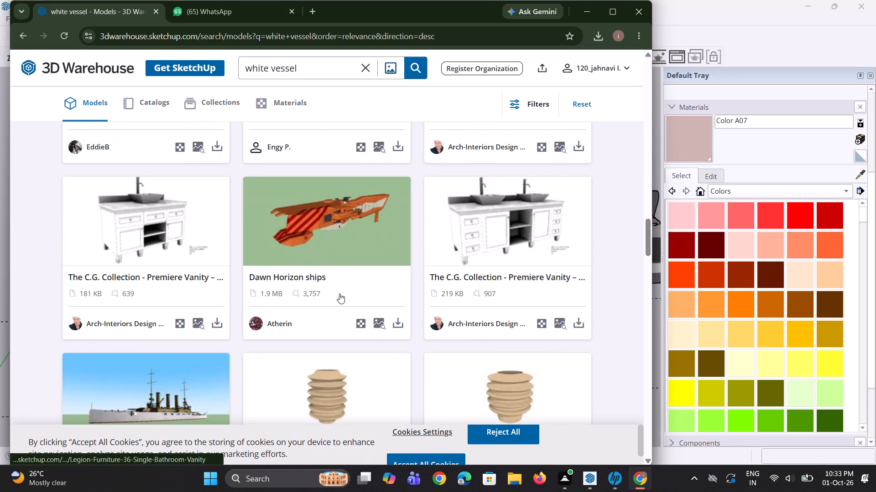
scroll(352, 323, "down", 9)
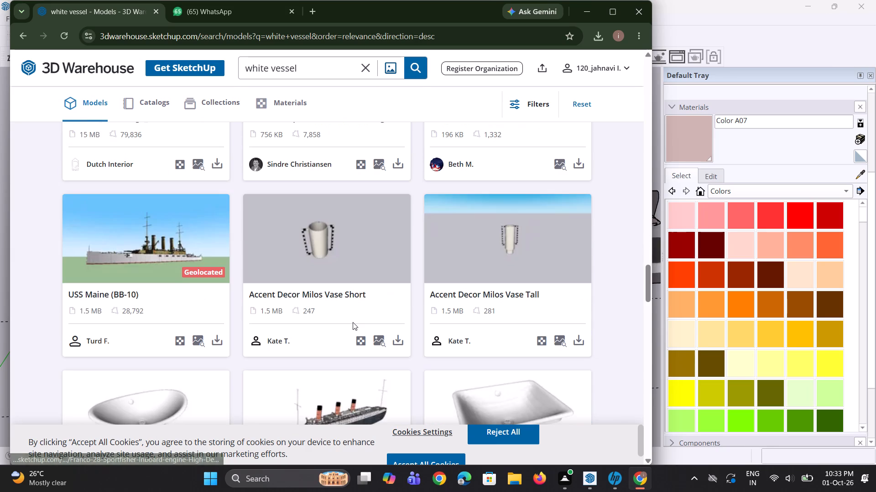
scroll(353, 322, "down", 4)
scroll(353, 322, "up", 1)
scroll(353, 321, "down", 11)
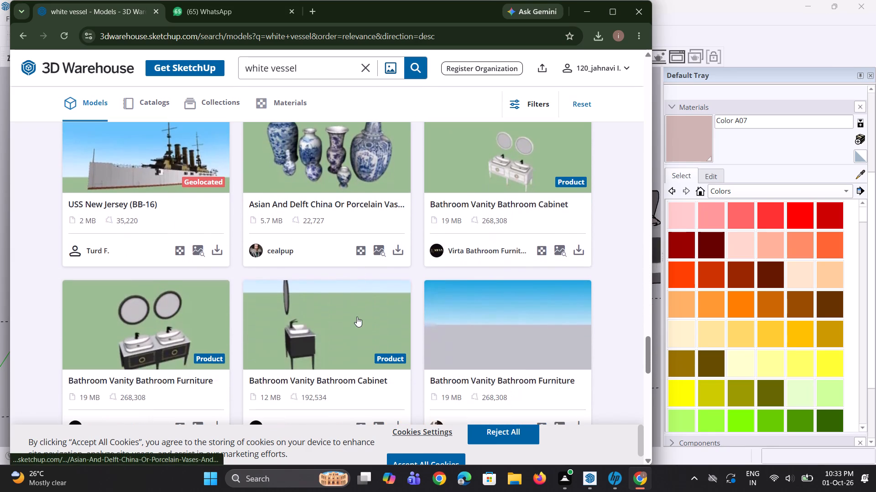
scroll(357, 317, "down", 6)
scroll(357, 317, "up", 1)
scroll(357, 317, "down", 4)
scroll(357, 317, "up", 5)
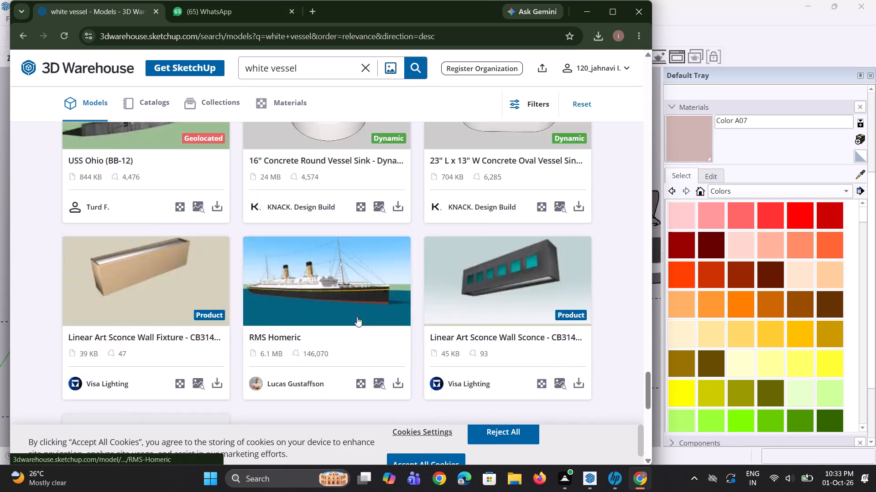
scroll(357, 317, "up", 6)
scroll(357, 317, "down", 3)
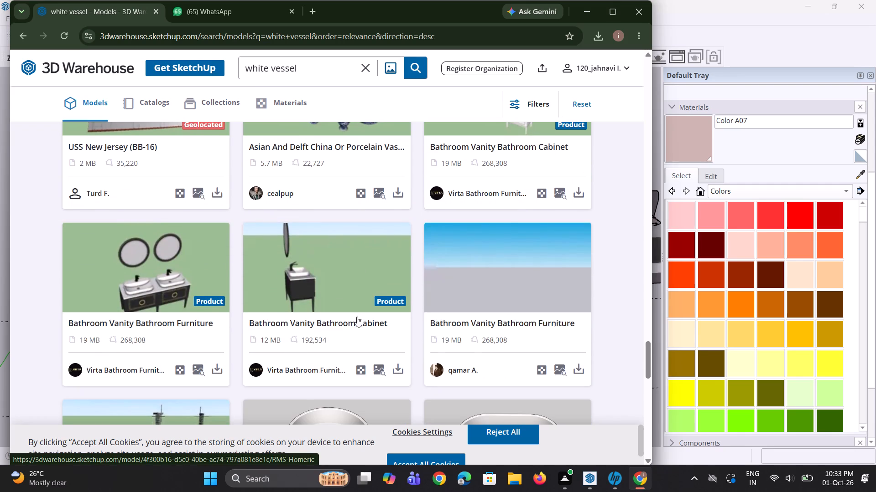
scroll(357, 317, "down", 8)
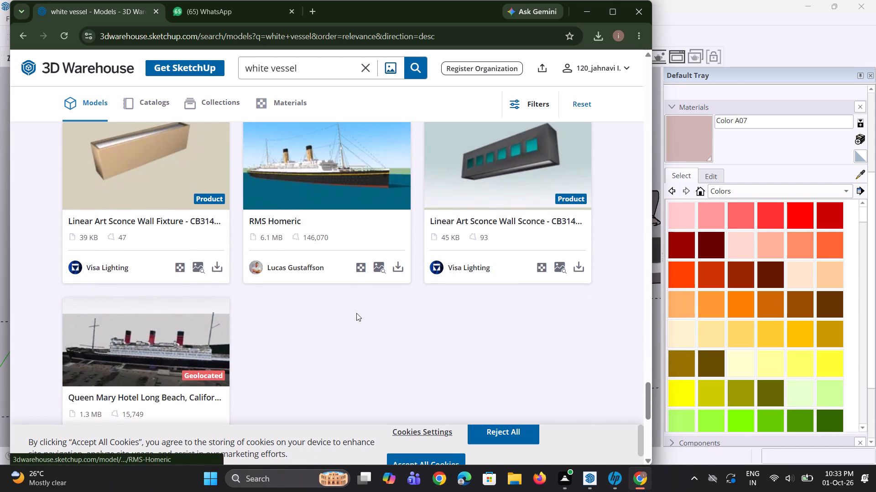
scroll(356, 312, "down", 8)
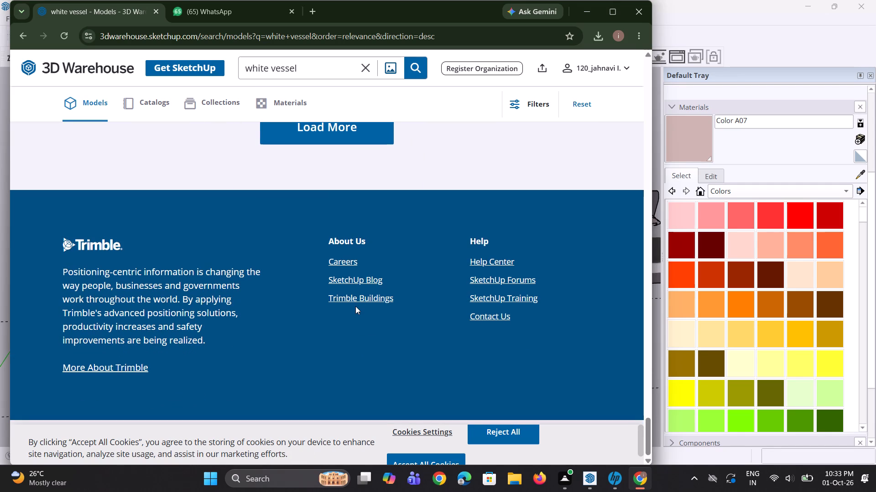
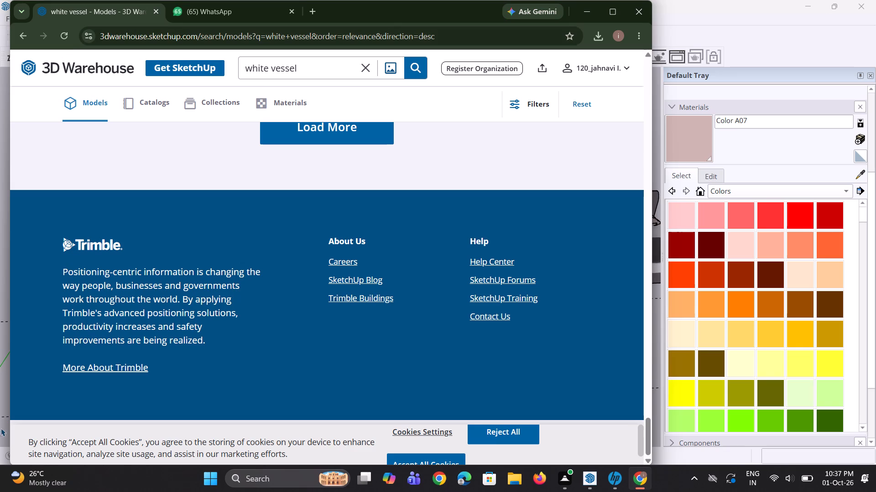
Replace the model search term with "lamps" and run the search.
scroll(318, 204, "up", 1)
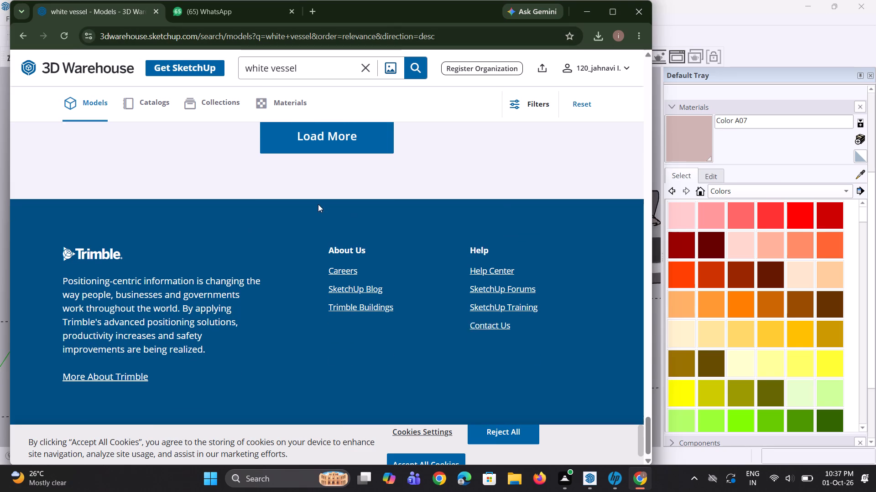
scroll(318, 204, "up", 17)
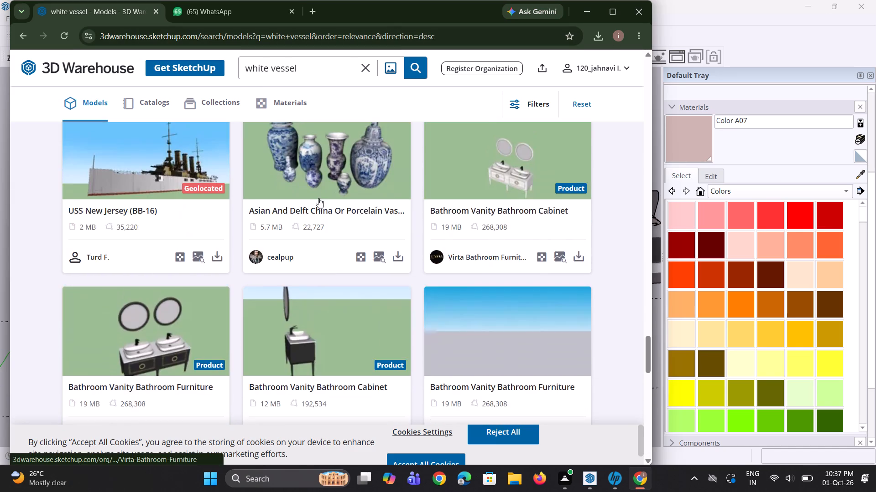
scroll(318, 198, "up", 11)
left_click_drag(299, 71, 297, 71)
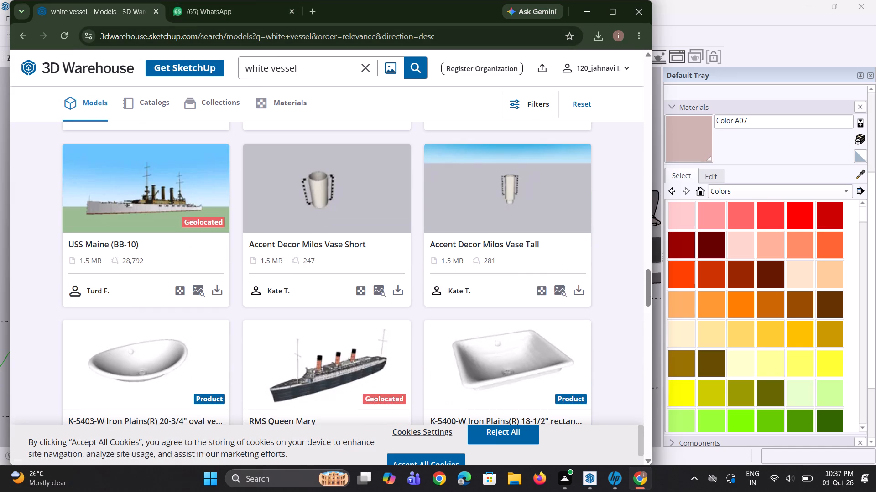
left_click_drag(297, 71, 233, 77)
type("lamps")
key("Return")
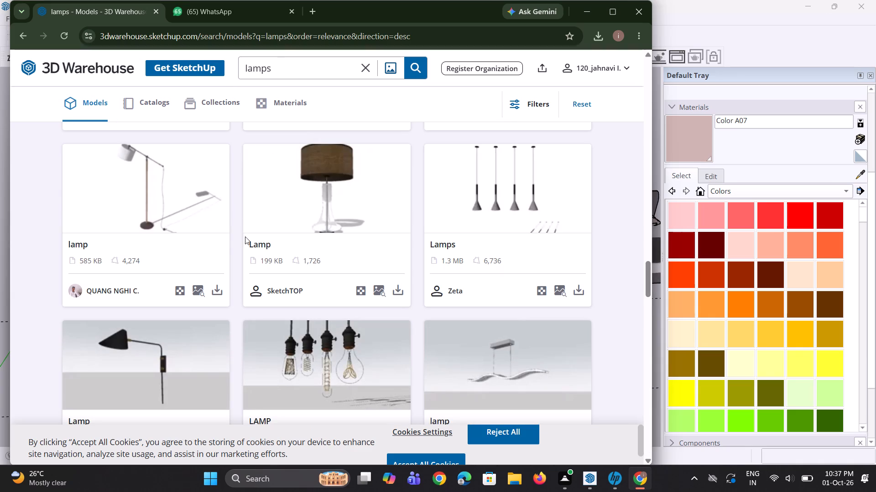
Look back and forth through the "lamps" search results, comparing table, floor, wall and pendant lamps for the bedroom.
scroll(274, 297, "up", 3)
scroll(644, 48, "up", 4)
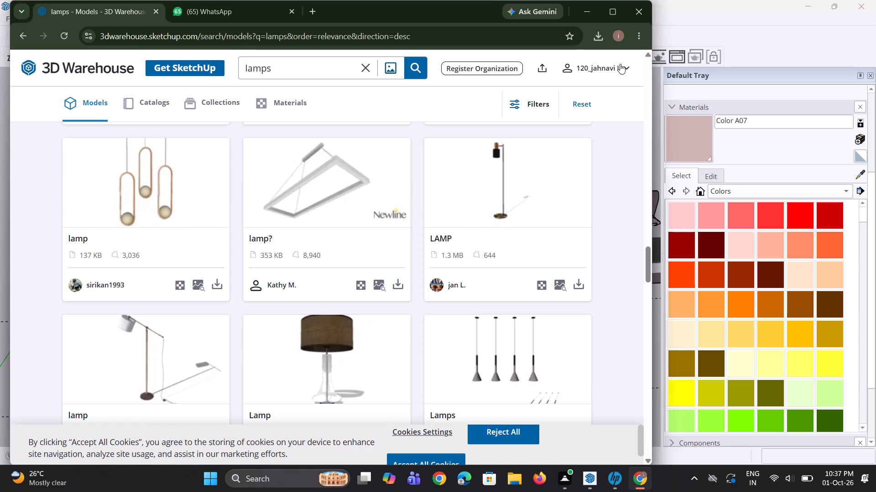
scroll(400, 256, "up", 2)
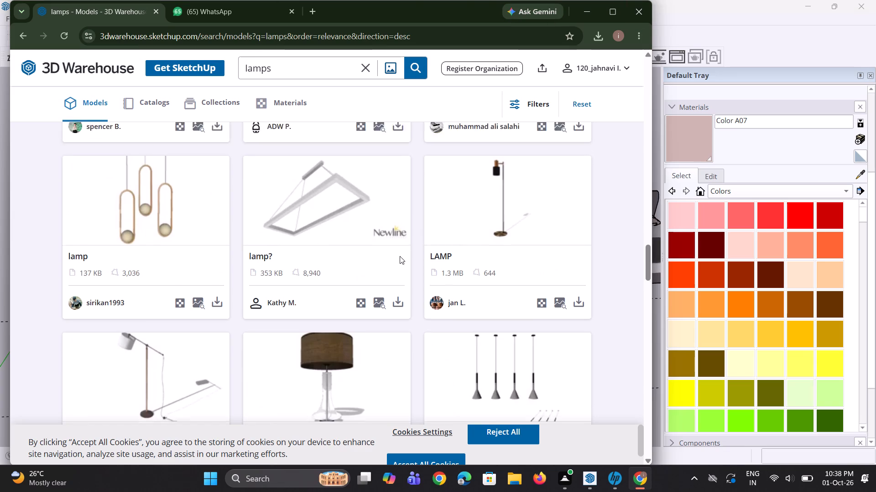
scroll(400, 256, "up", 5)
scroll(456, 226, "up", 5)
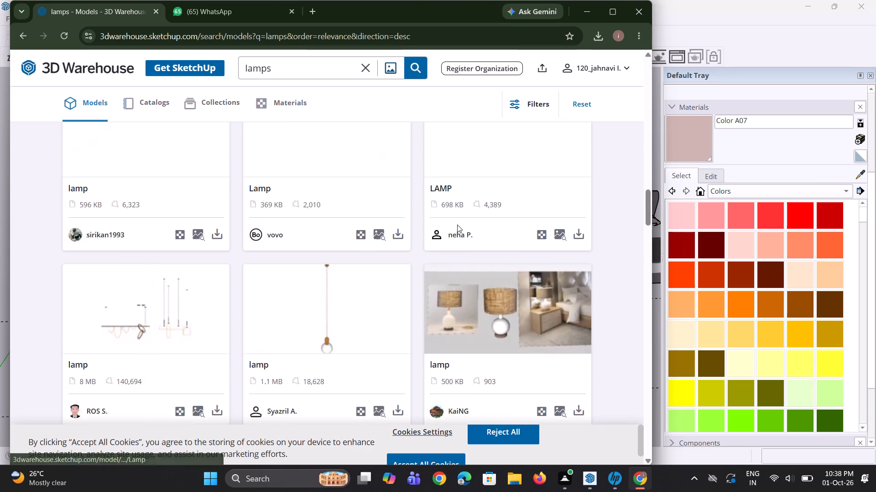
scroll(457, 225, "up", 10)
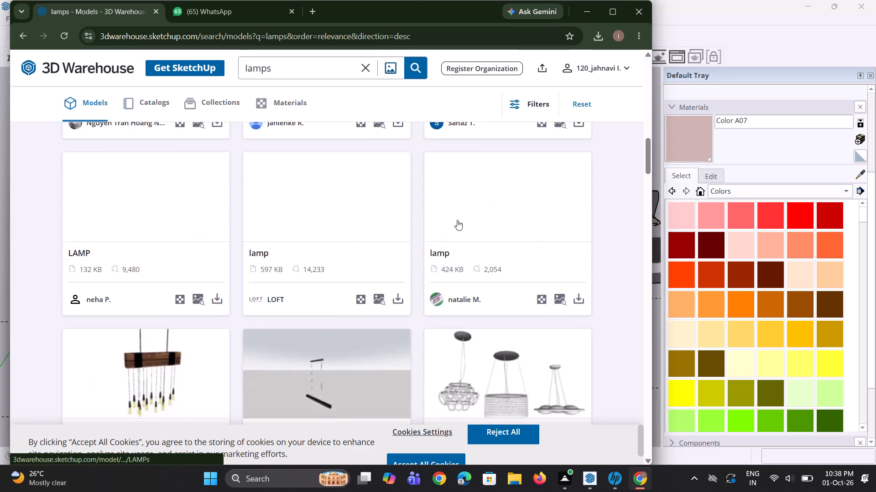
scroll(449, 212, "up", 11)
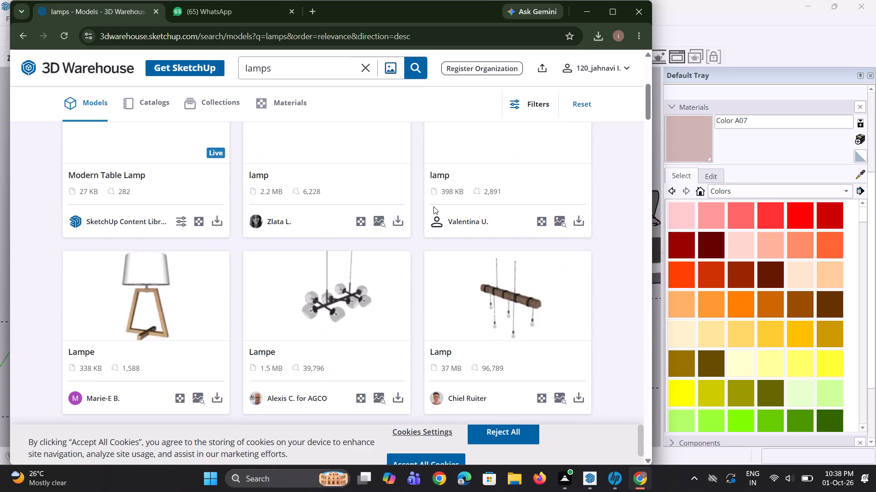
scroll(433, 206, "down", 1)
scroll(433, 206, "up", 1)
scroll(433, 206, "down", 3)
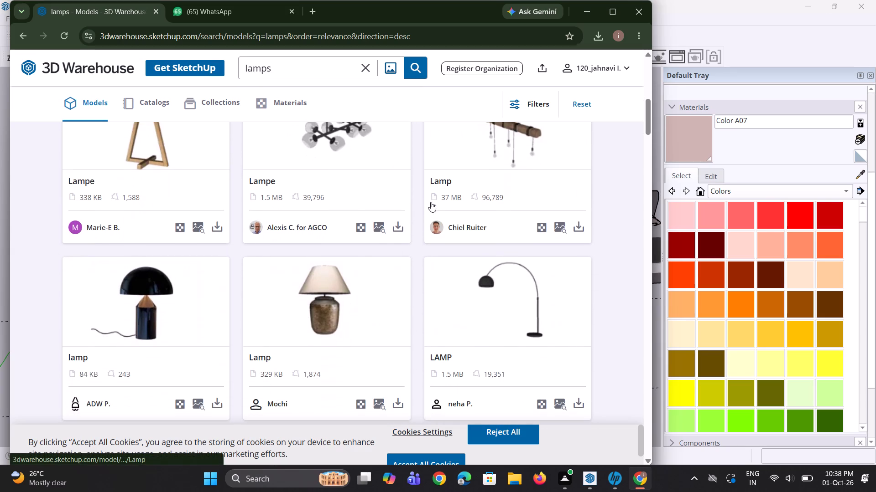
scroll(355, 228, "up", 6)
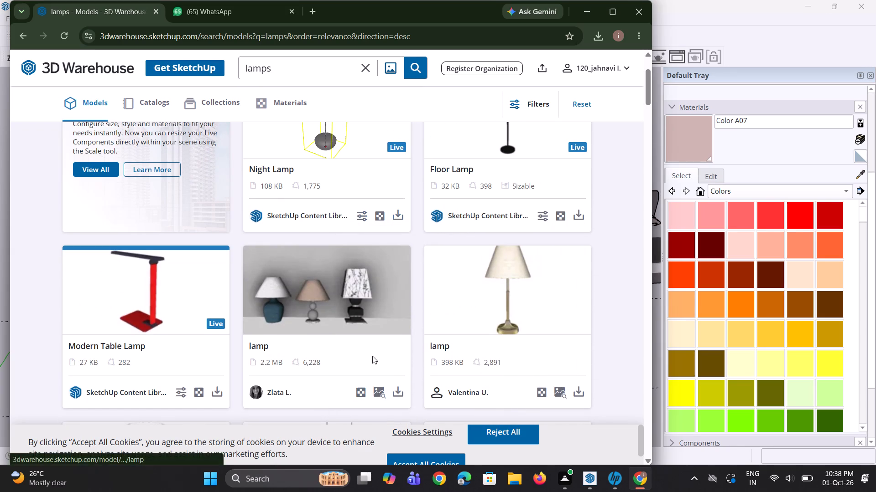
scroll(328, 356, "down", 8)
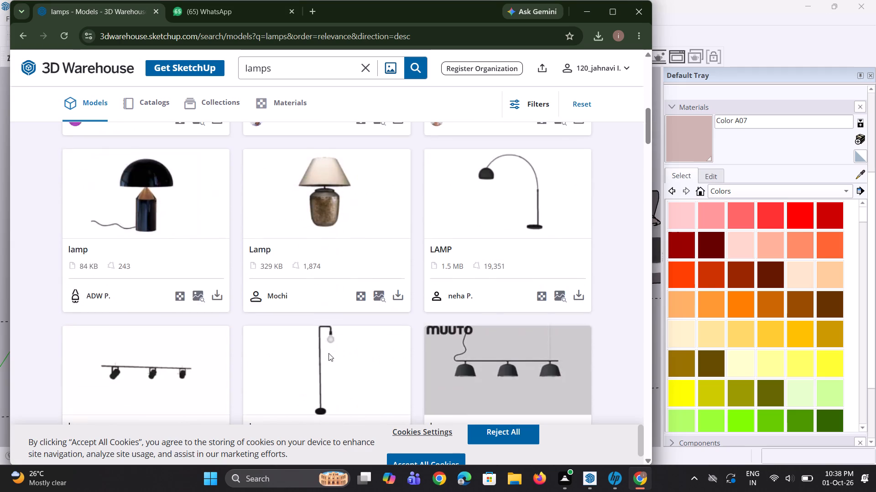
scroll(328, 353, "down", 18)
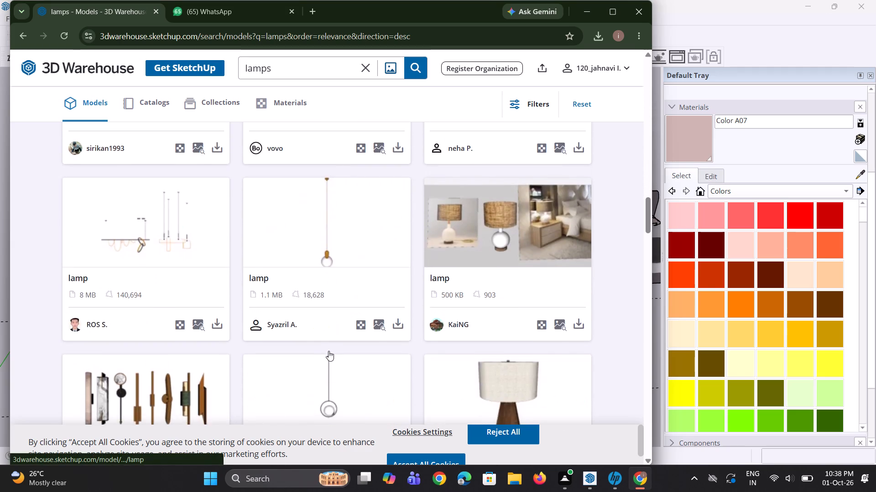
scroll(328, 351, "down", 3)
scroll(328, 351, "up", 3)
scroll(328, 350, "down", 5)
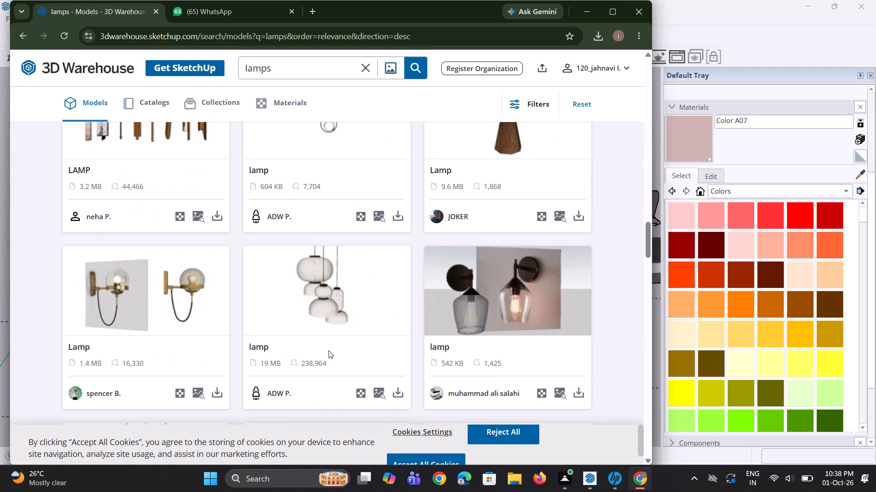
scroll(245, 350, "down", 6)
scroll(247, 348, "up", 2)
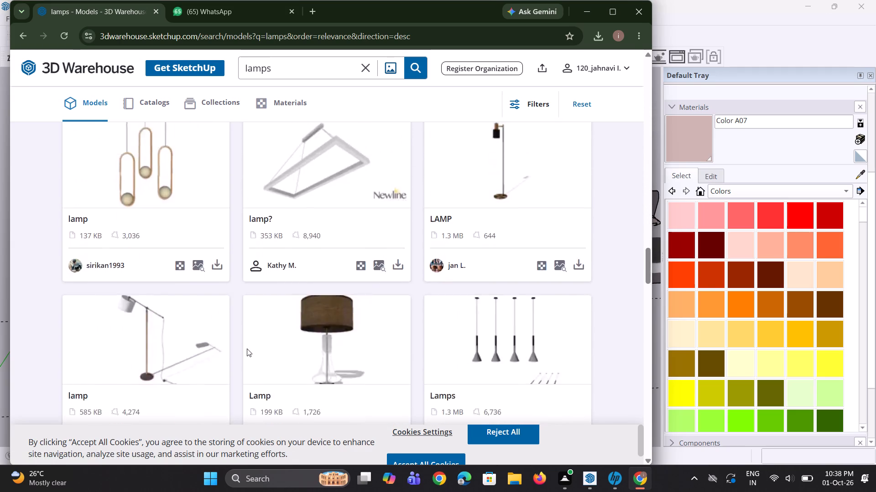
scroll(247, 348, "up", 5)
scroll(247, 348, "down", 7)
scroll(247, 348, "up", 2)
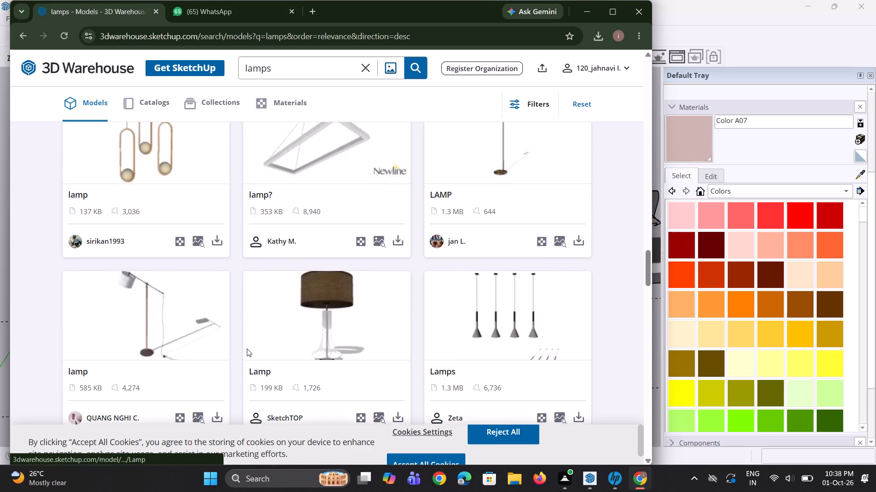
scroll(247, 348, "up", 7)
Download the "Lamp" model of a table lamp with a white drum shade and a tapered dark wooden base.
left_click(574, 381)
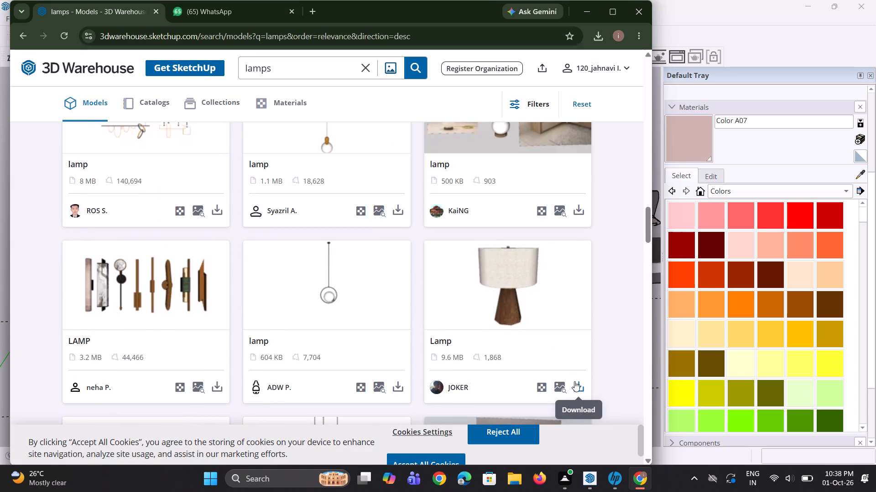
left_click(528, 313)
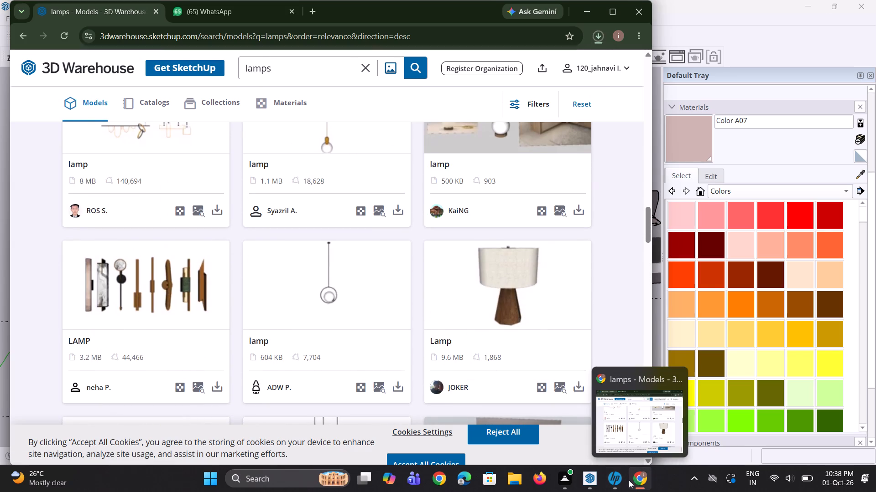
Switch to the bedroom model in SketchUp.
left_click(587, 482)
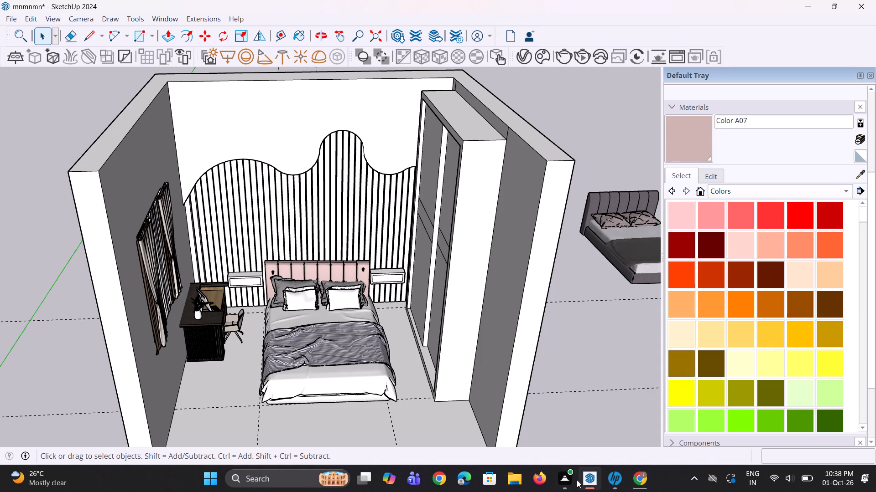
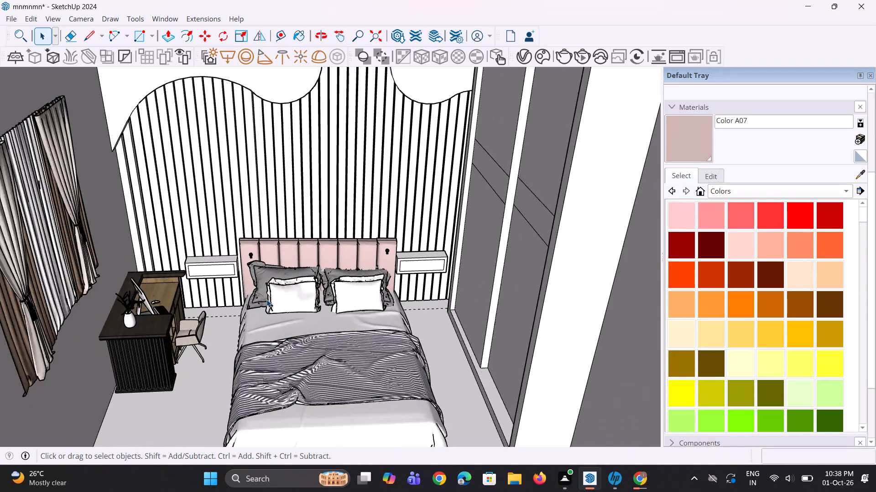
Import the downloaded Lamp+10 (1) model from the Downloads folder and place it at the wall-mounted nightstand beside the desk.
scroll(286, 284, "down", 12)
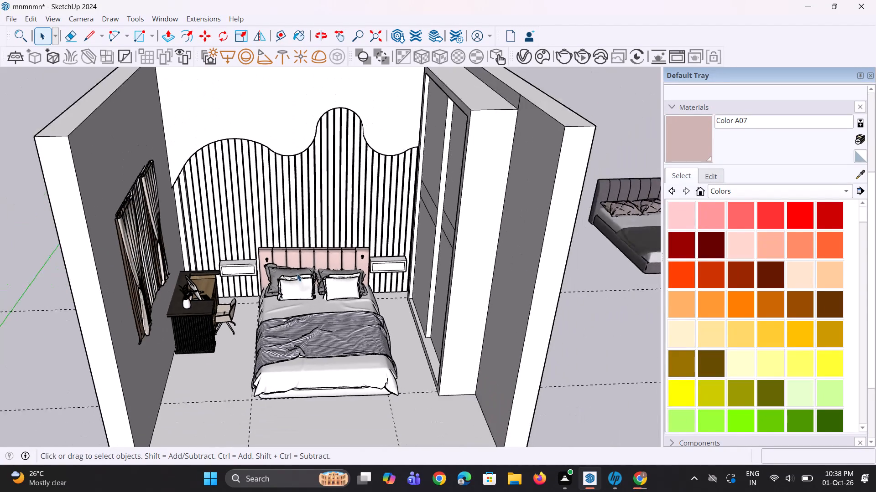
scroll(197, 316, "up", 7)
scroll(198, 292, "down", 5)
scroll(48, 38, "up", 1)
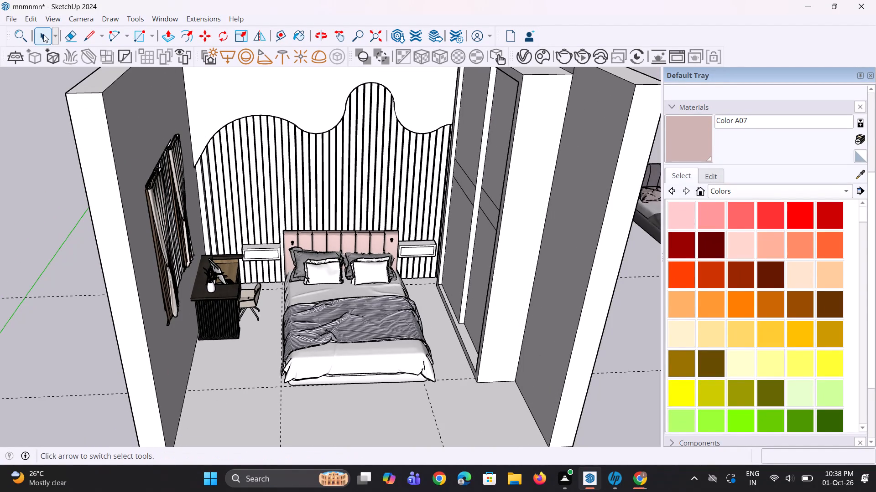
left_click(17, 23)
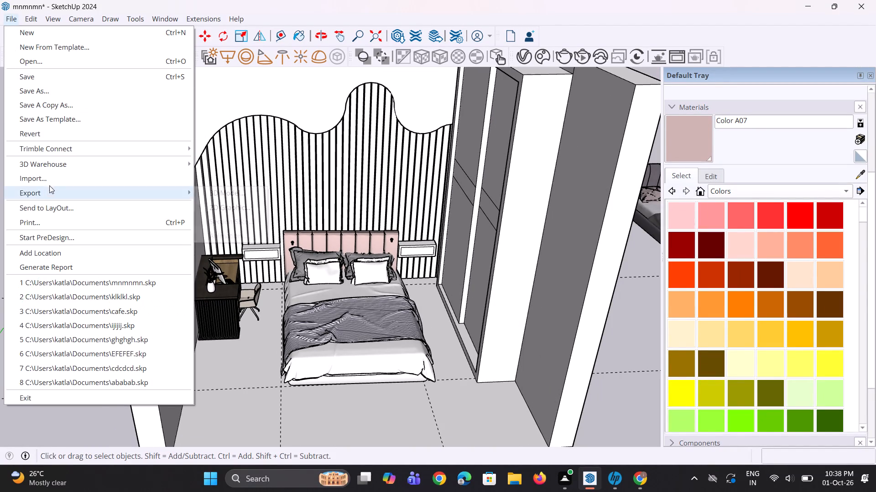
left_click(51, 182)
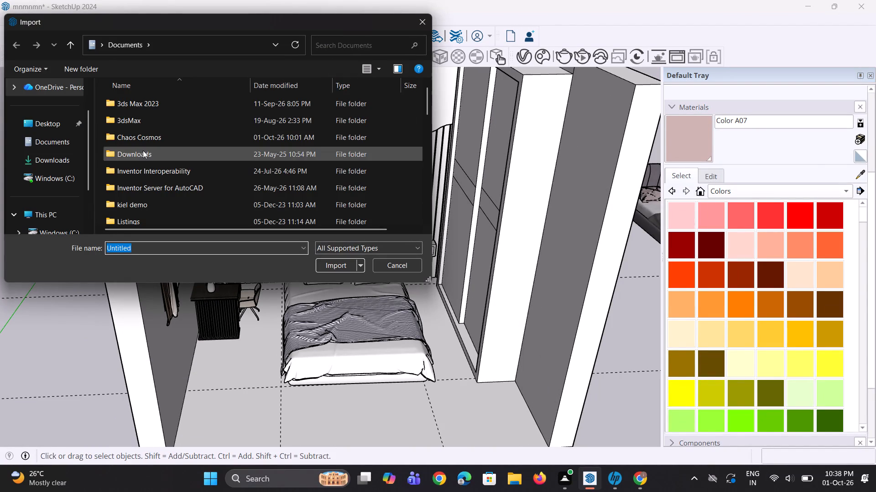
left_click(51, 157)
left_click(122, 142)
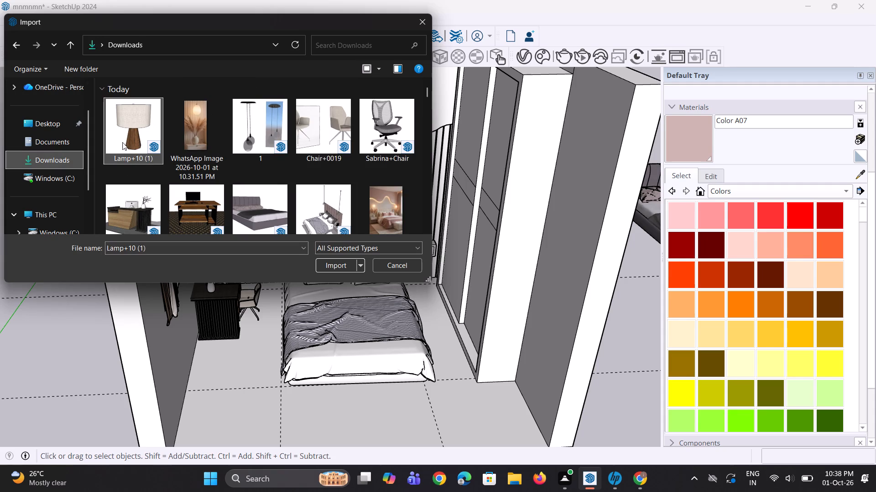
left_click(337, 267)
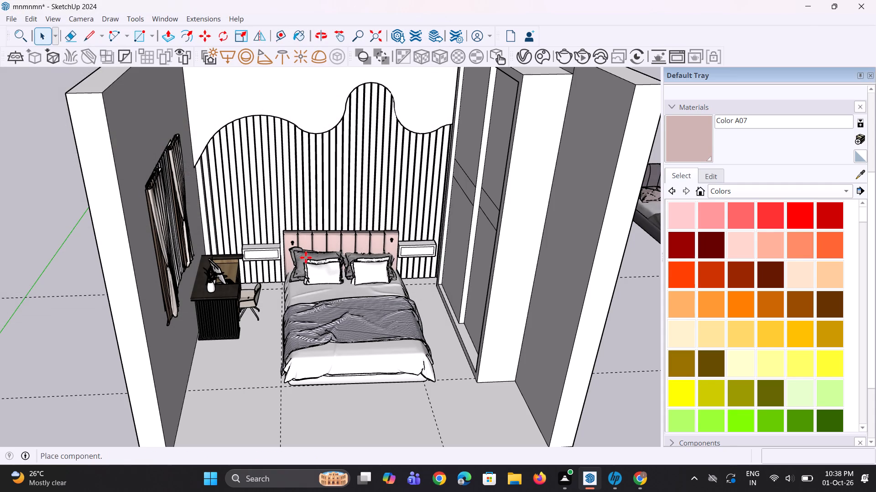
scroll(233, 279, "up", 3)
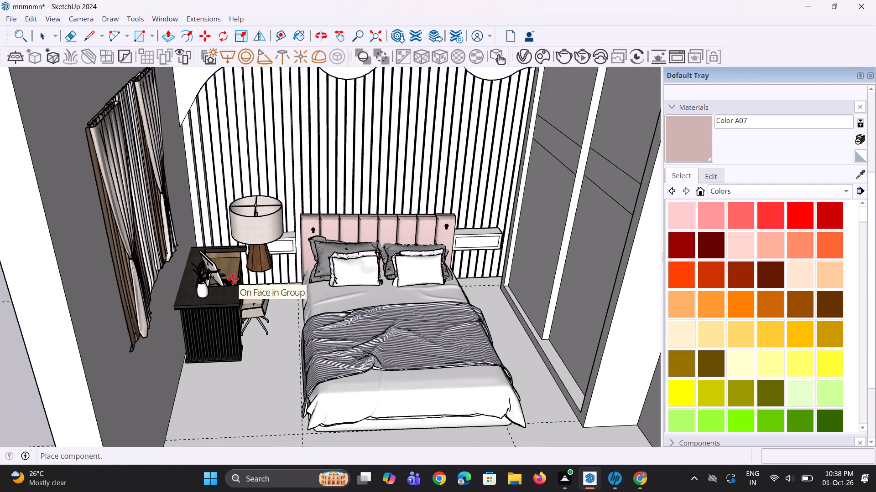
scroll(234, 277, "up", 7)
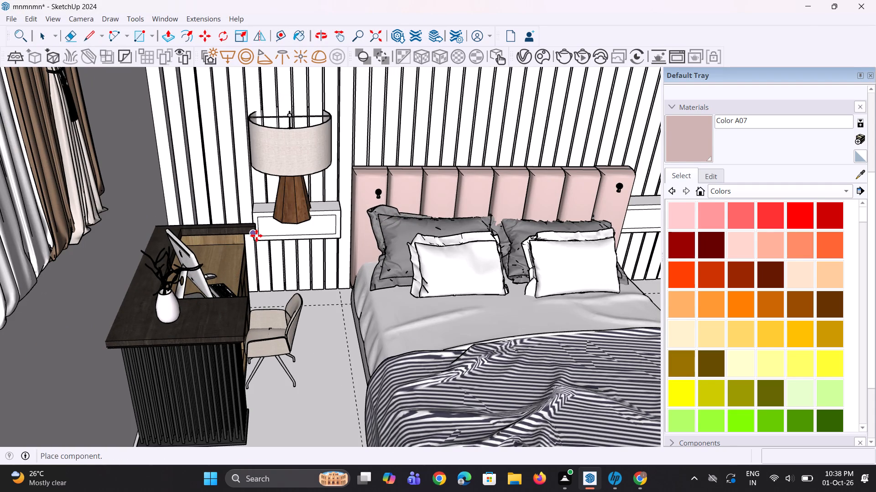
left_click(256, 236)
Move the lamp about 11 inches forward, out of the slatted wall and in front of the nightstand.
scroll(293, 235, "up", 3)
middle_click_drag(304, 235, 401, 245)
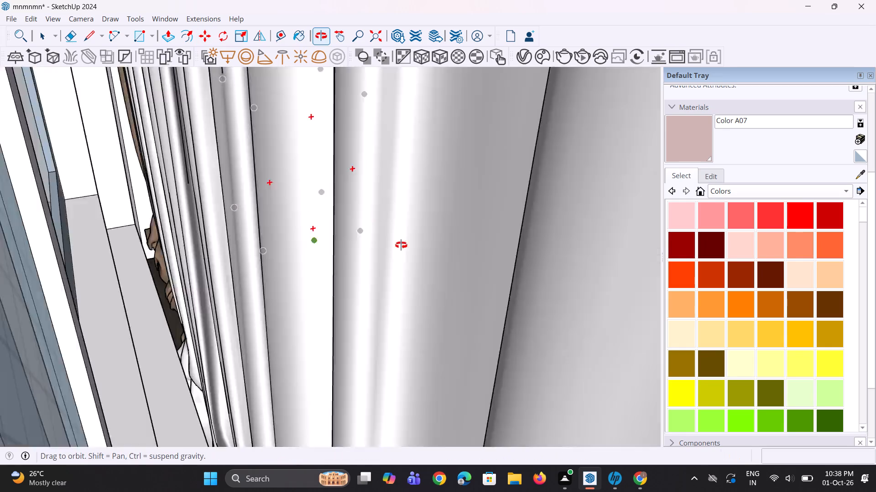
middle_click_drag(401, 245, 359, 246)
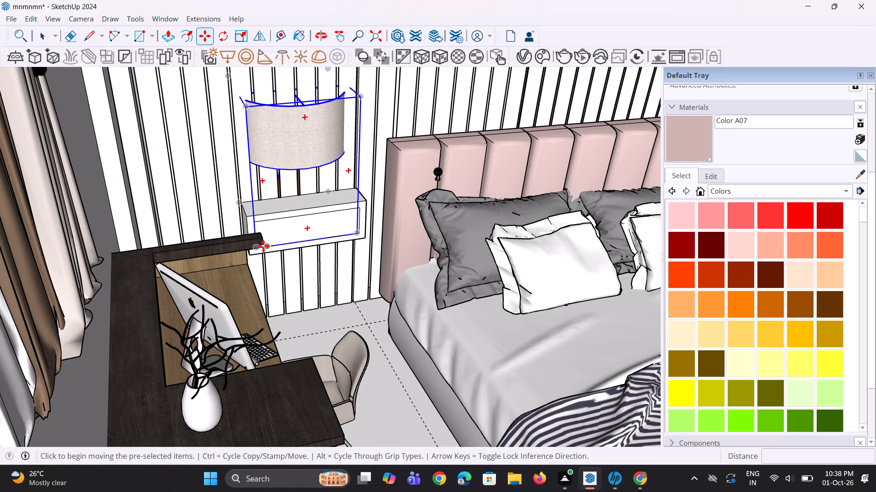
left_click(260, 246)
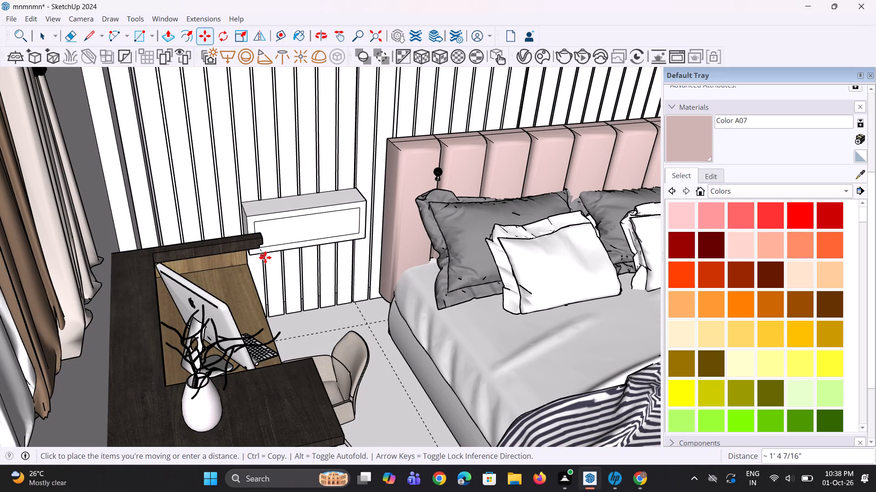
left_click(271, 291)
Scale the lamp down uniformly to about 0.42.
middle_click_drag(318, 279, 290, 240)
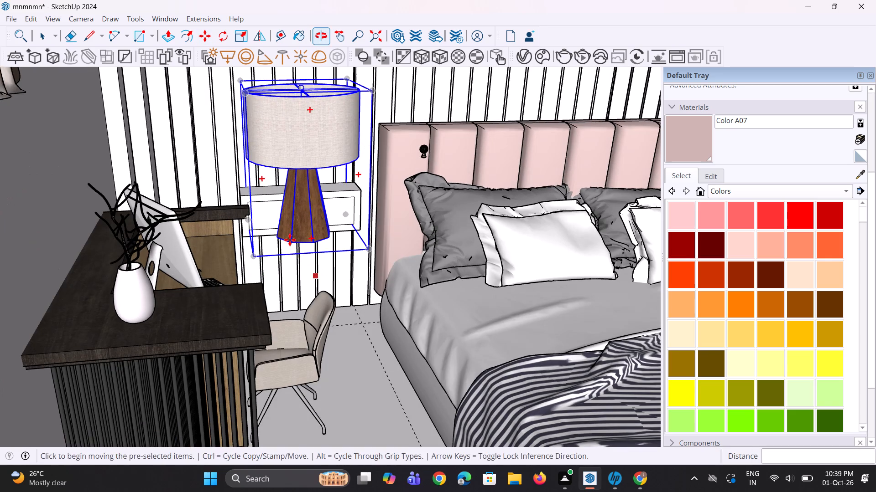
key("s")
scroll(348, 238, "down", 3)
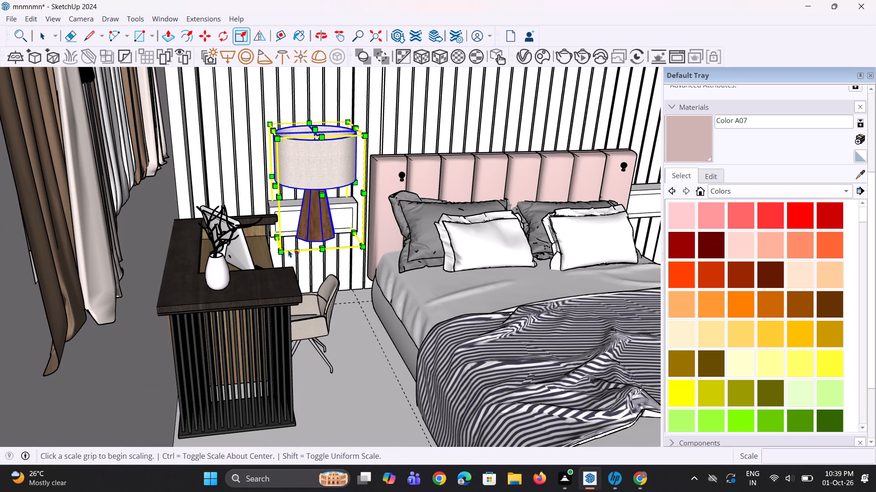
left_click(283, 249)
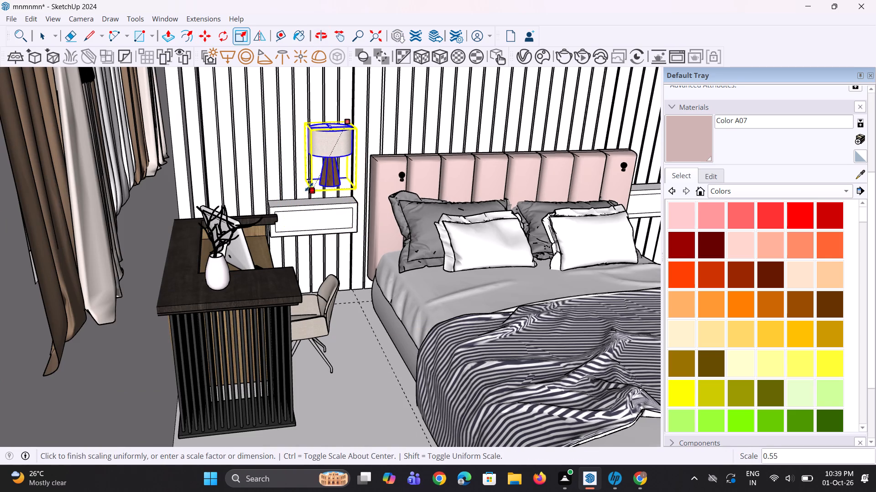
left_click(318, 172)
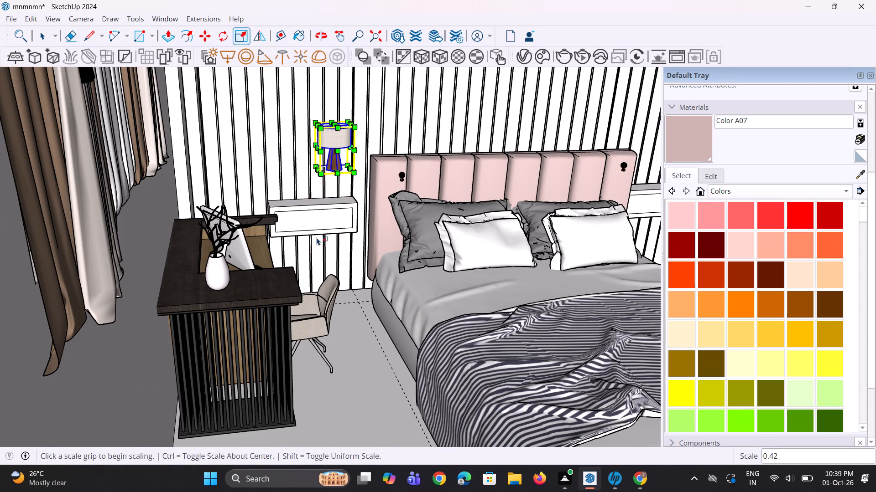
Move the scaled lamp down about 7 7/16 inches to the top of the desk-side nightstand.
middle_click_drag(319, 236, 308, 241)
scroll(334, 210, "up", 4)
middle_click_drag(403, 218, 285, 165)
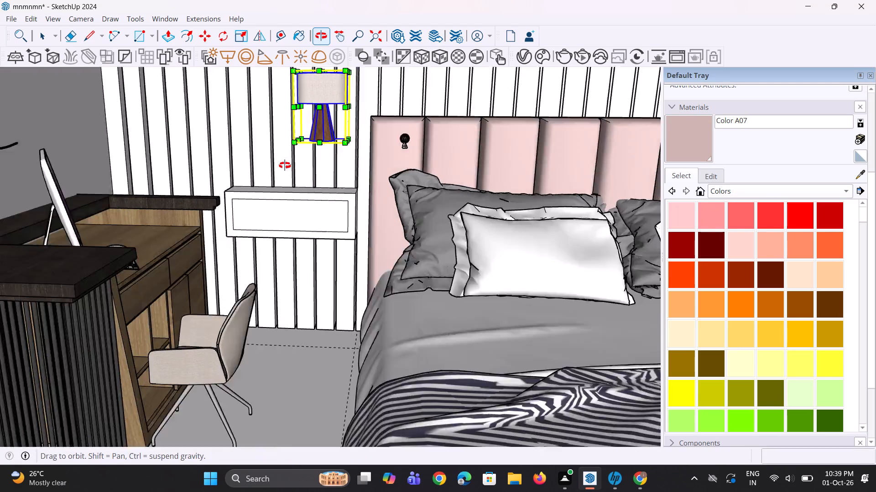
middle_click_drag(285, 165, 293, 170)
scroll(305, 160, "up", 1)
key("m")
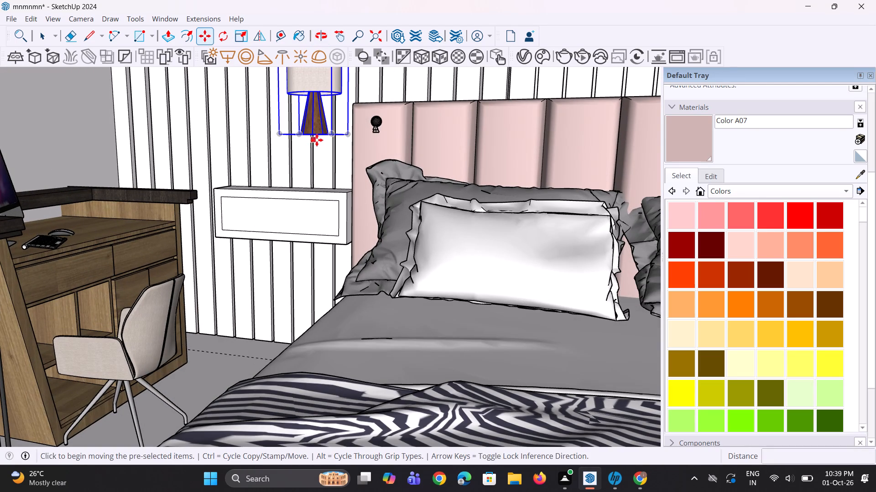
left_click(344, 140)
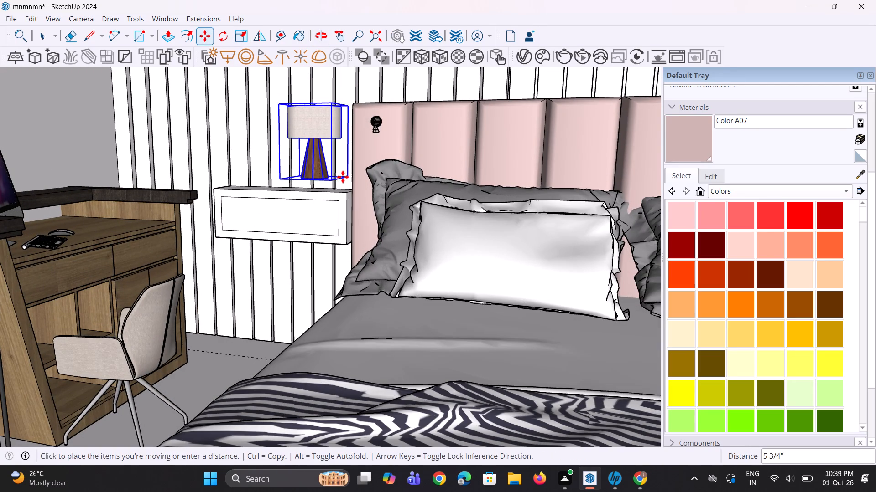
left_click(343, 186)
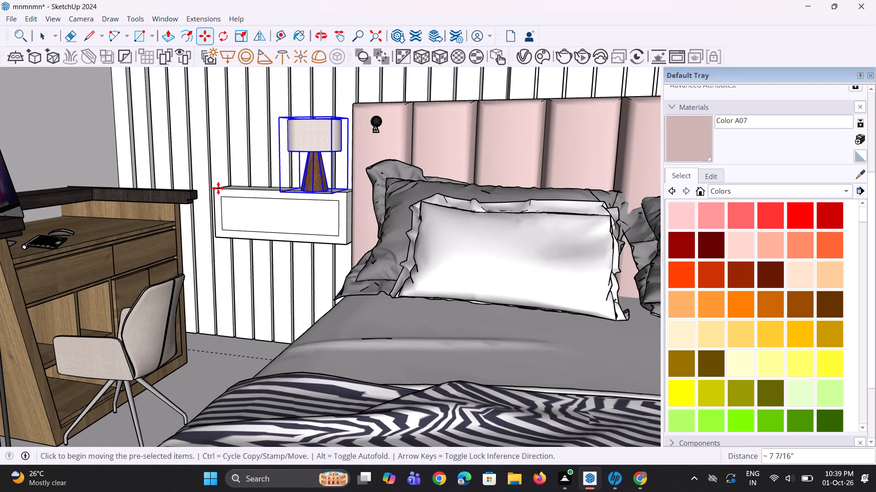
Move the lamp about 4 11/16 inches across the nightstand top, away from the bed and towards the nightstand's middle.
middle_click_drag(133, 185, 212, 212)
scroll(282, 195, "up", 6)
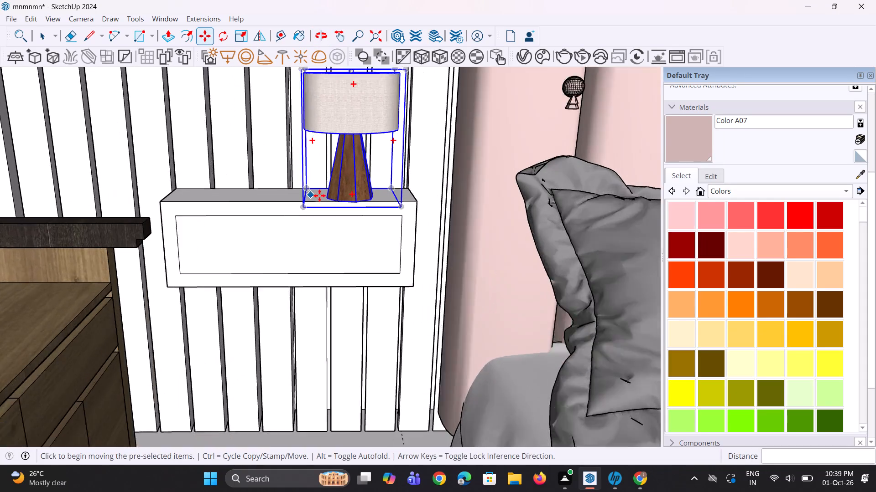
left_click(328, 196)
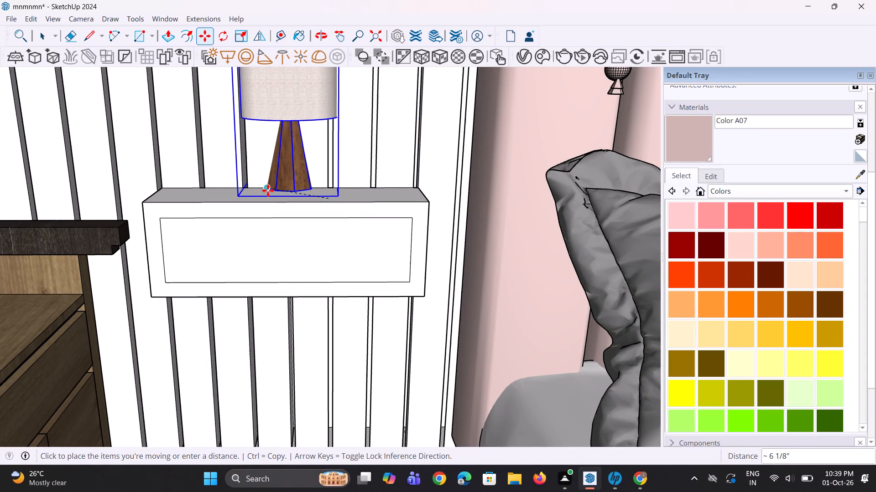
left_click(261, 194)
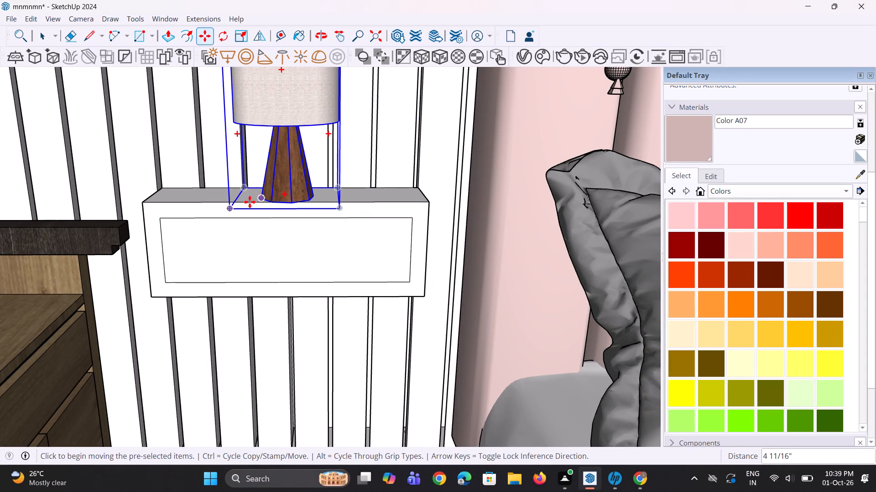
Scale the lamp down uniformly by a further factor of about 0.89.
key("s")
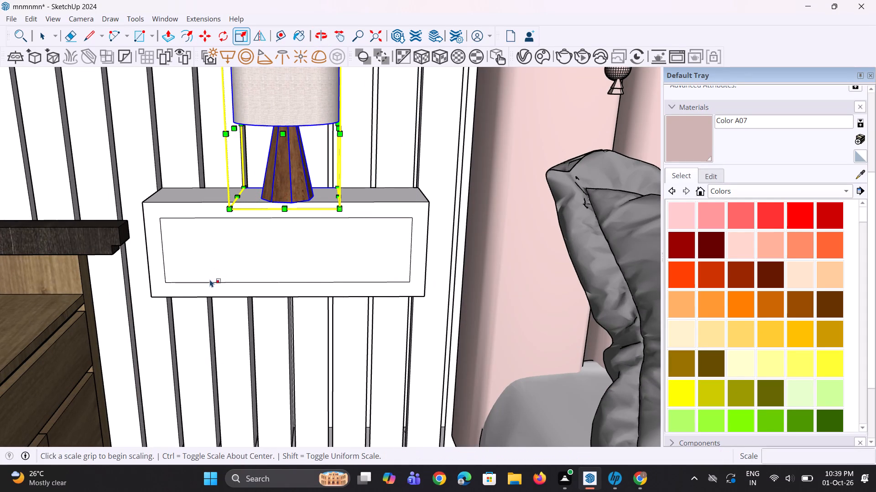
scroll(210, 280, "down", 7)
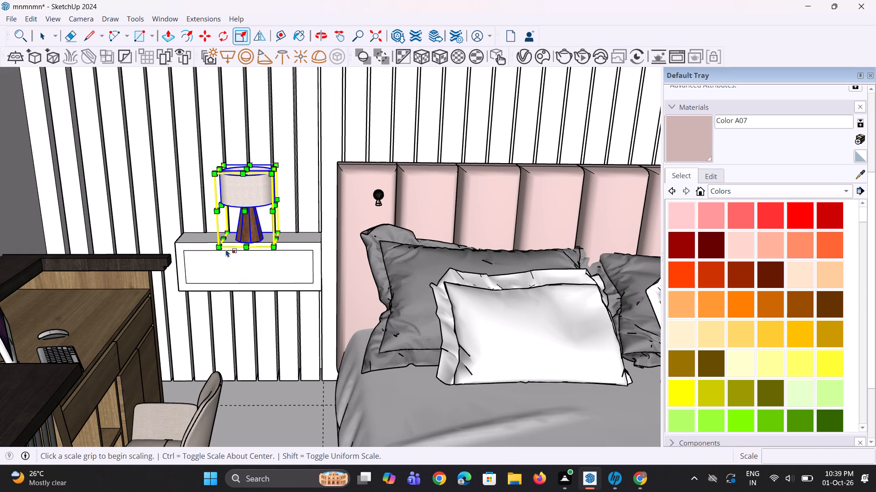
left_click(223, 247)
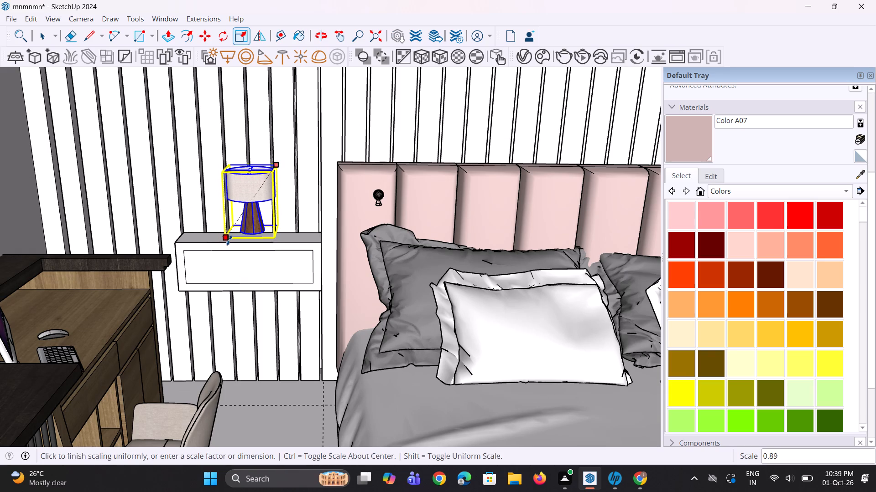
left_click(229, 240)
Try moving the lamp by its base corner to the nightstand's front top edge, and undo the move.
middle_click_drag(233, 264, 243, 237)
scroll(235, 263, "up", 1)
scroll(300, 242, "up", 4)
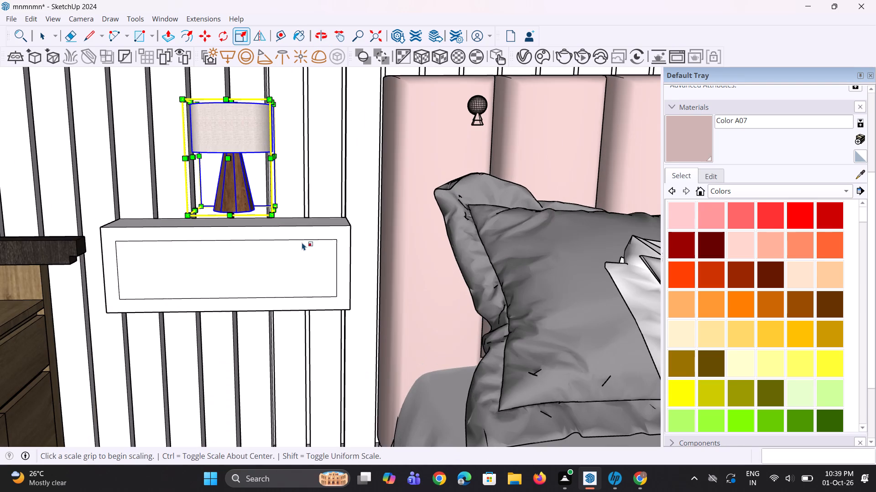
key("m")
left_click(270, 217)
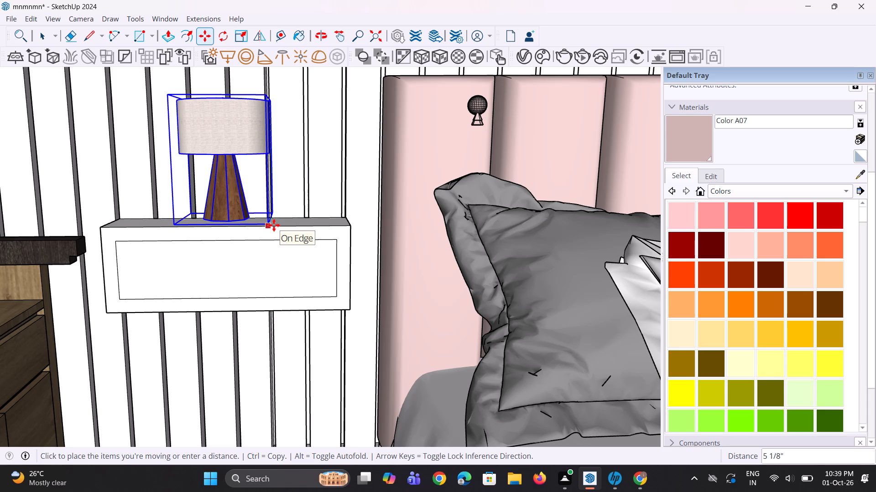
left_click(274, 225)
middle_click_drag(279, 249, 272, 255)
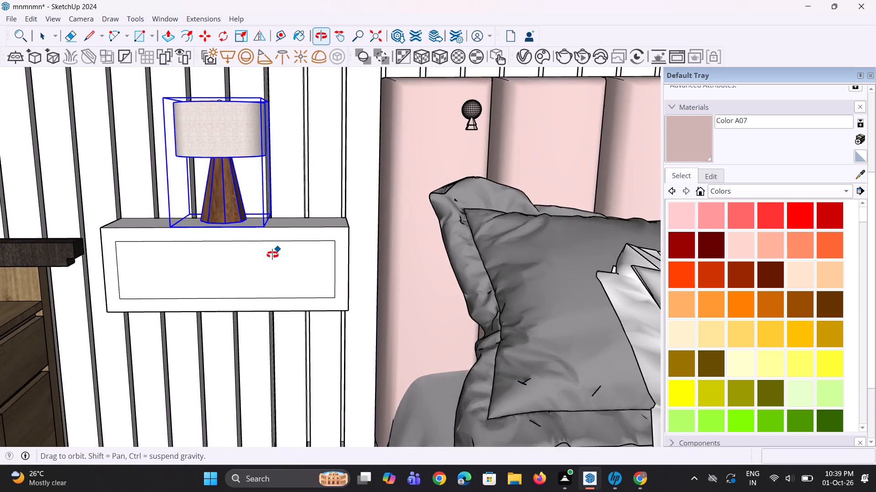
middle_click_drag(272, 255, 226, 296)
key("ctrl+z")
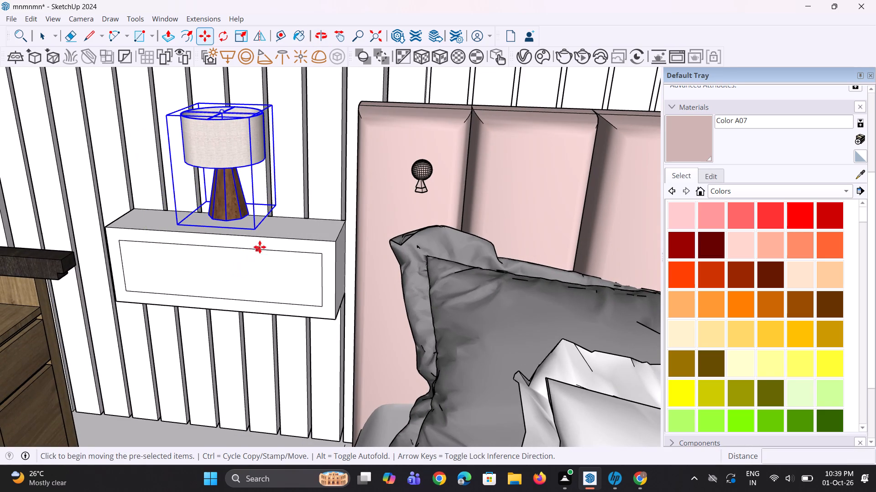
Lower the lamp about 3/4 inch so its base rests on the nightstand top.
scroll(264, 230, "up", 6)
left_click(287, 196)
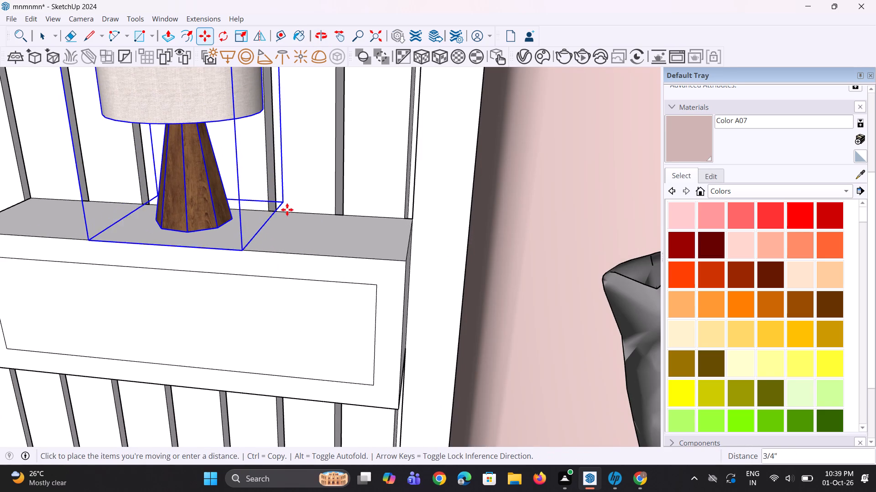
left_click(289, 213)
Move the table lamp about 1 1/2 inches along the nightstand top, away from the bed.
middle_click_drag(281, 279, 330, 277)
scroll(330, 277, "up", 1)
scroll(330, 277, "down", 4)
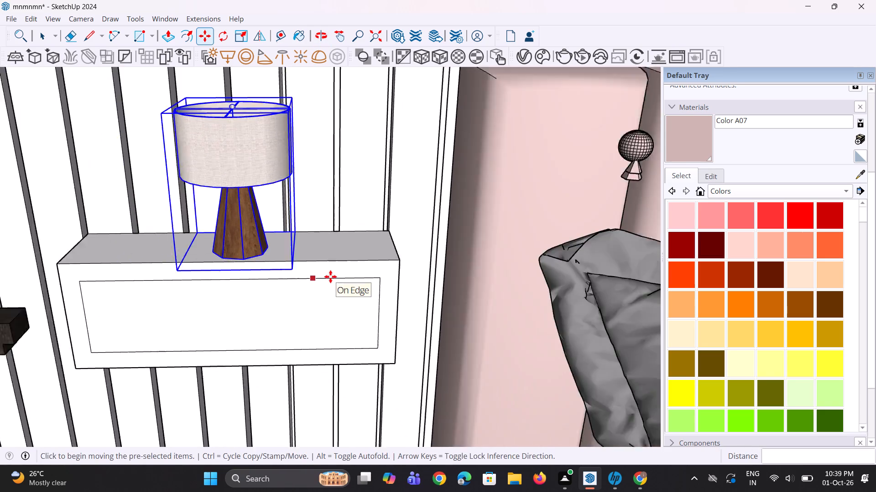
scroll(330, 277, "down", 7)
middle_click_drag(322, 281, 327, 262)
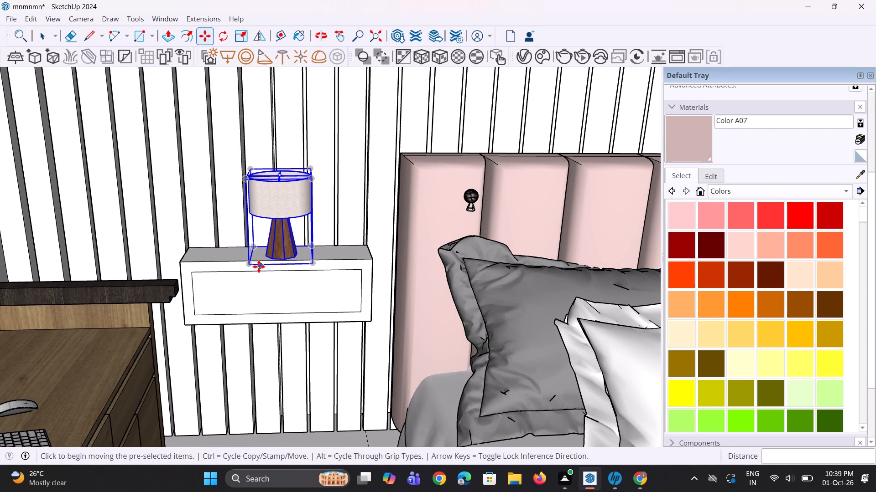
left_click(249, 261)
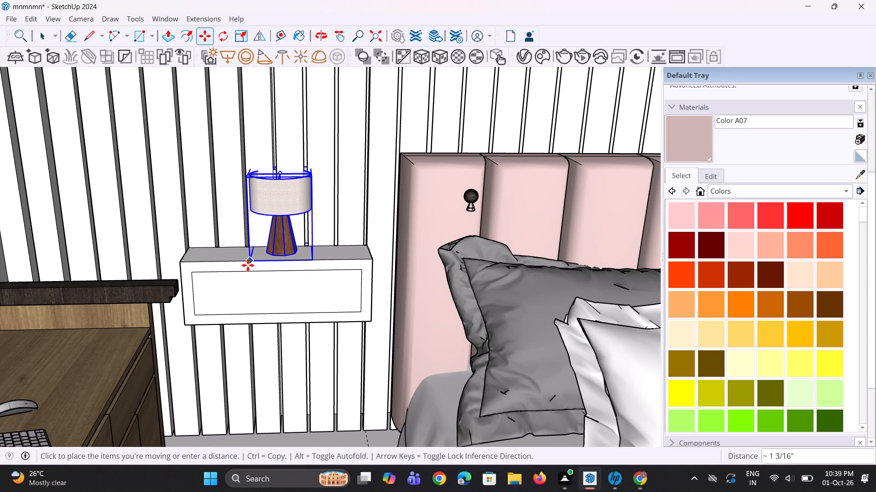
key("ctrl+z")
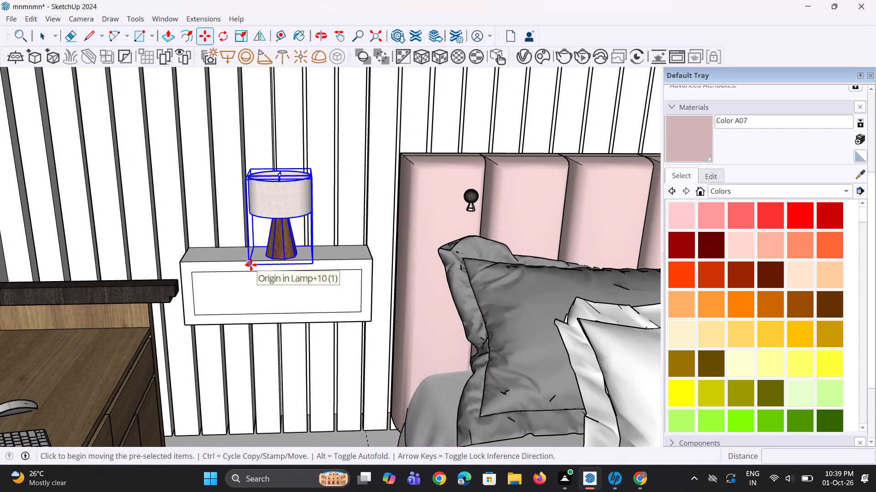
left_click(251, 265)
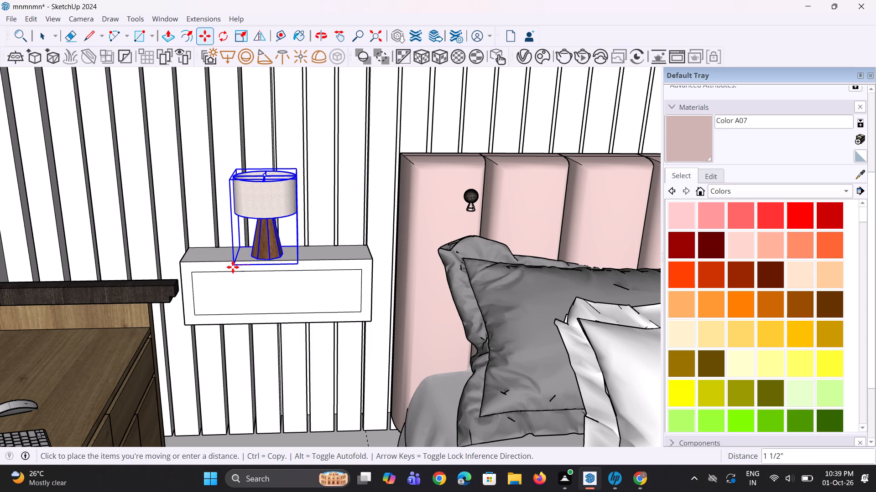
left_click(231, 267)
Copy the lamp about 6' 7 7/16" along the red axis onto the nightstand on the other side of the bed.
scroll(291, 298, "down", 3)
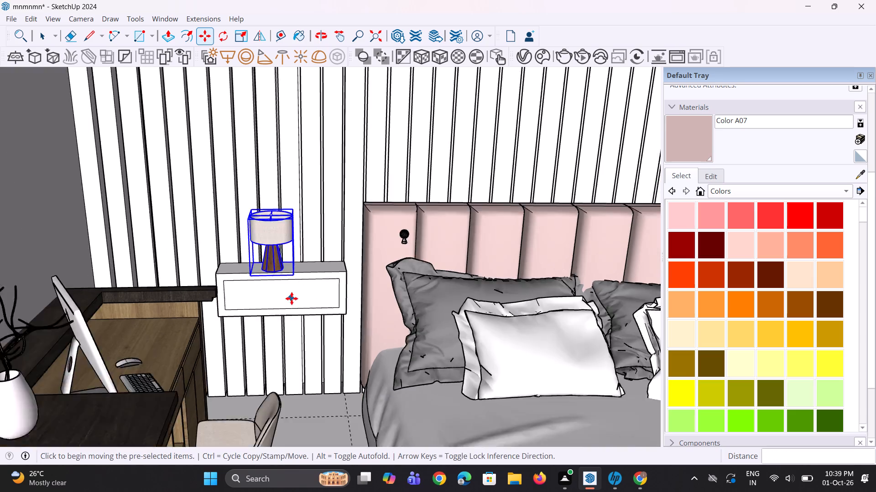
scroll(292, 298, "down", 12)
middle_click_drag(306, 308, 283, 282)
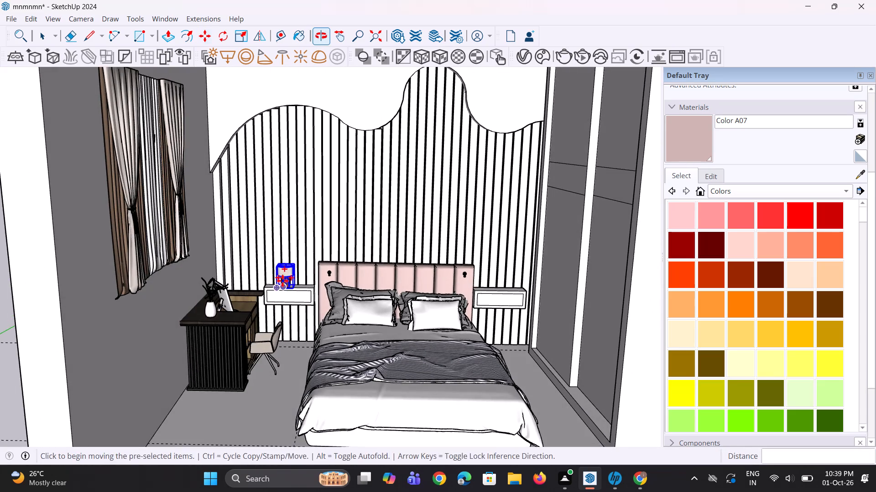
scroll(282, 273, "up", 3)
key("m")
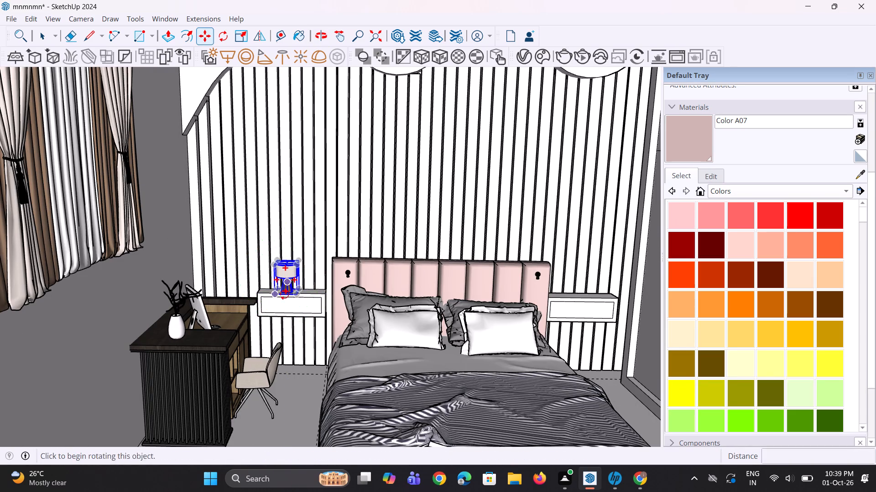
scroll(284, 298, "up", 3)
left_click(300, 295)
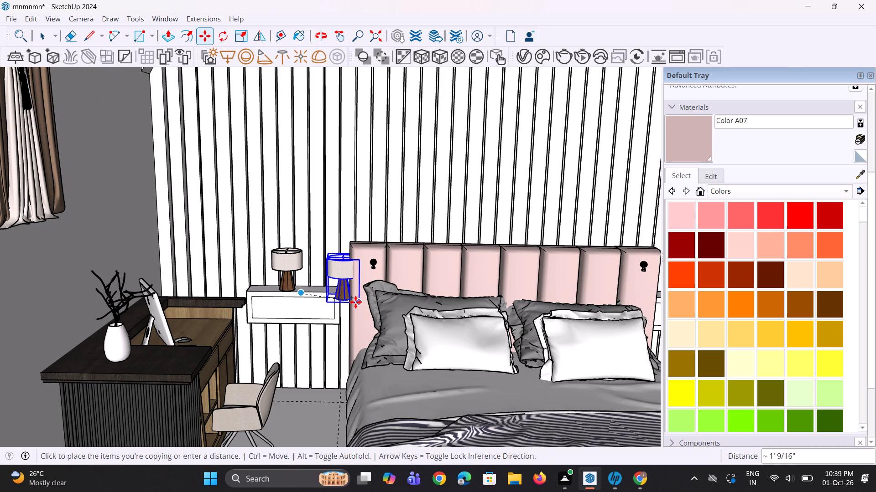
scroll(343, 297, "down", 4)
scroll(589, 294, "up", 2)
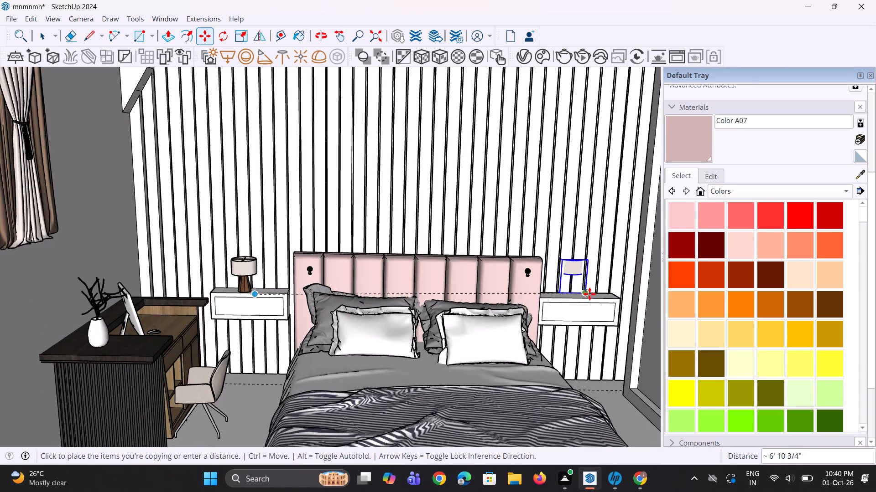
scroll(589, 298, "up", 5)
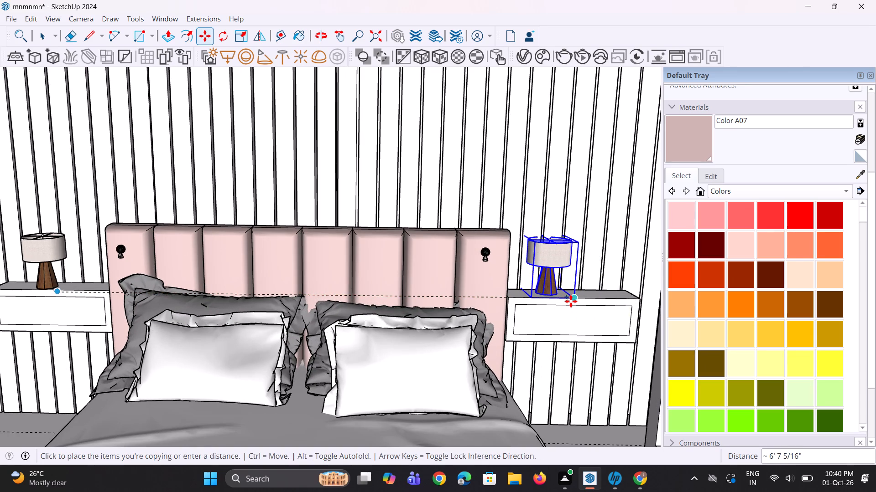
scroll(571, 299, "up", 3)
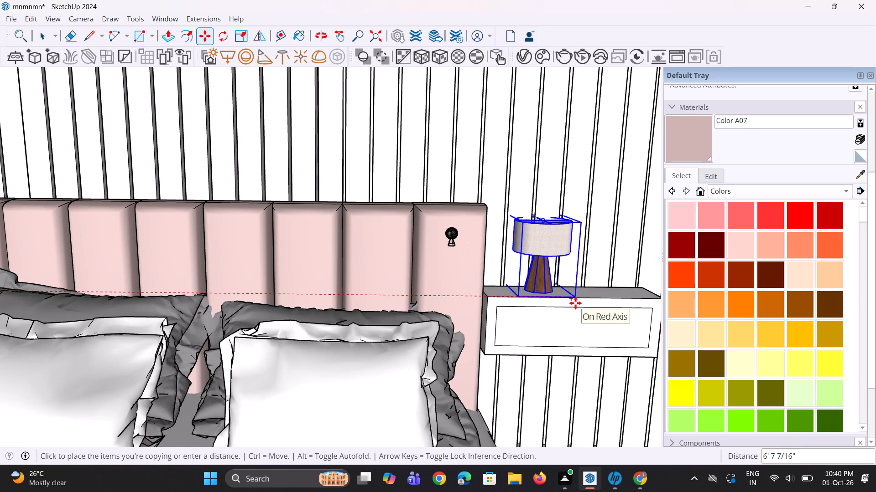
left_click(575, 303)
Move the copied lamp about 1 5/16 inches away from the slatted wall, towards the nightstand's front edge, and deselect it.
middle_click_drag(525, 303, 586, 333)
scroll(557, 301, "up", 5)
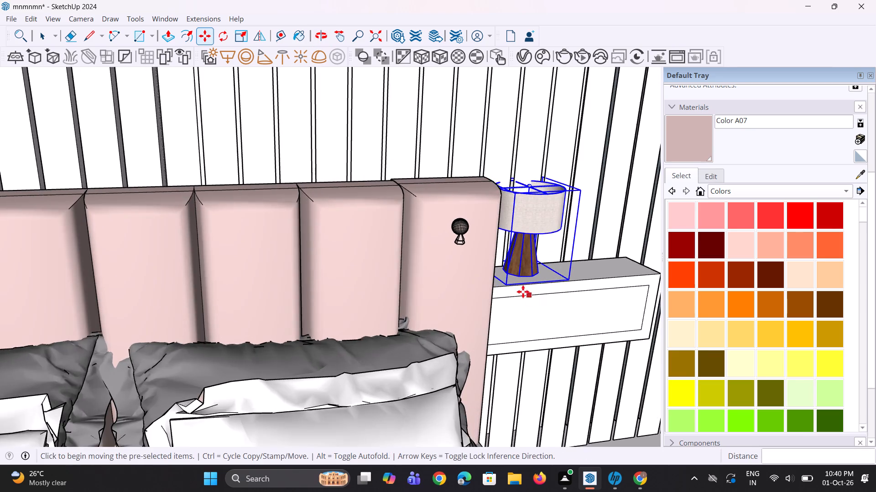
scroll(523, 292, "up", 4)
left_click(549, 266)
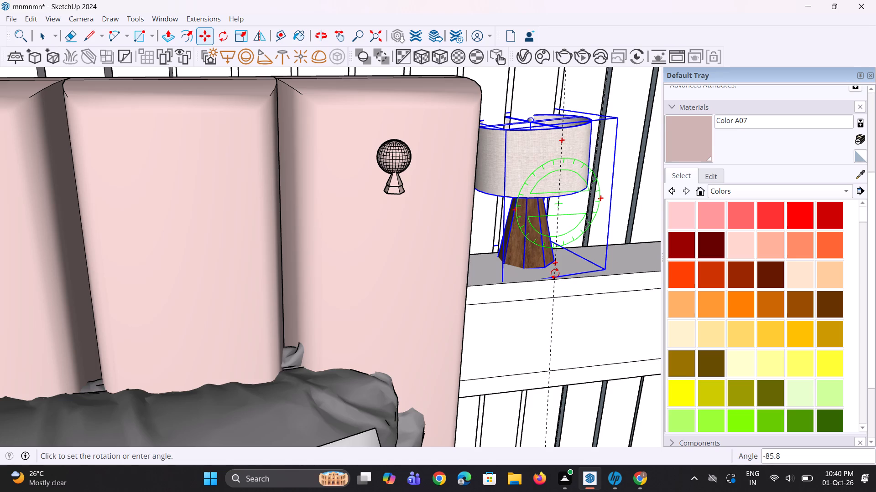
key("Escape")
scroll(571, 264, "up", 4)
left_click(536, 261)
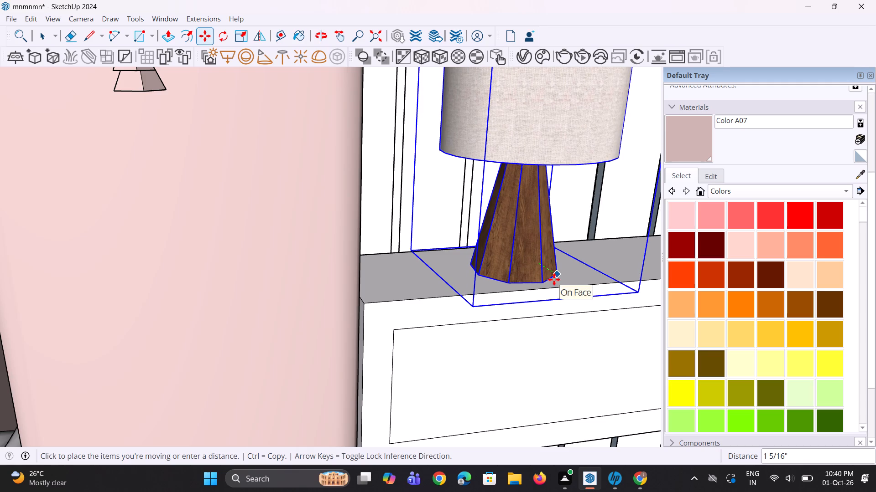
left_click(554, 279)
key("space")
key("space")
scroll(495, 325, "down", 8)
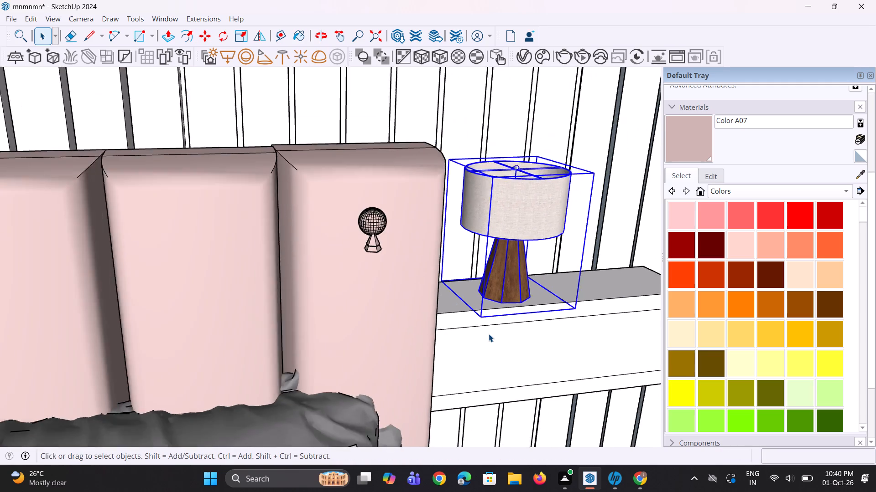
scroll(489, 334, "down", 20)
scroll(489, 334, "down", 2)
scroll(290, 324, "up", 1)
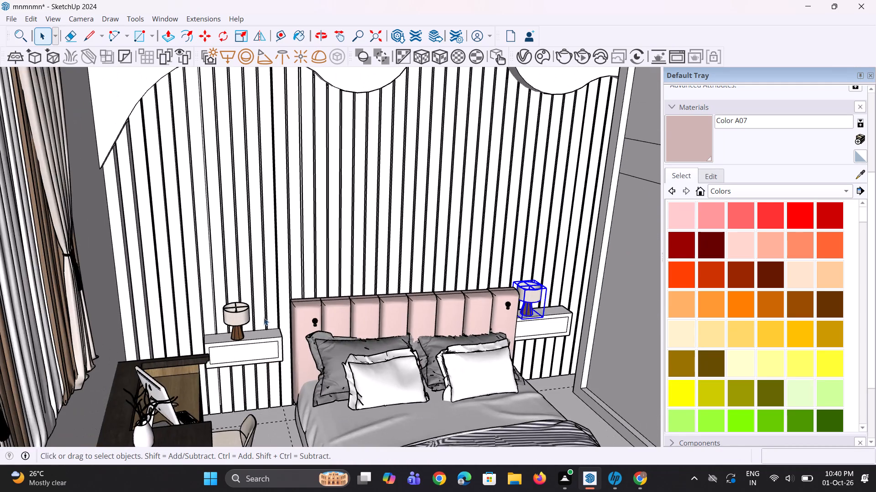
middle_click_drag(264, 320, 261, 331)
scroll(262, 328, "down", 4)
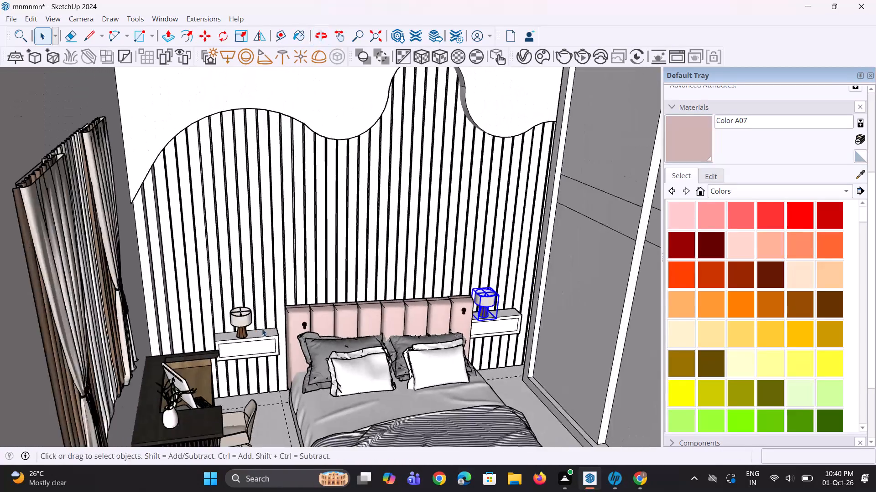
scroll(262, 328, "down", 8)
left_click(474, 137)
Move the copied lamp about 3 5/16 inches along its nightstand, away from the bed, and deselect it.
scroll(355, 296, "up", 5)
middle_click_drag(328, 340, 328, 328)
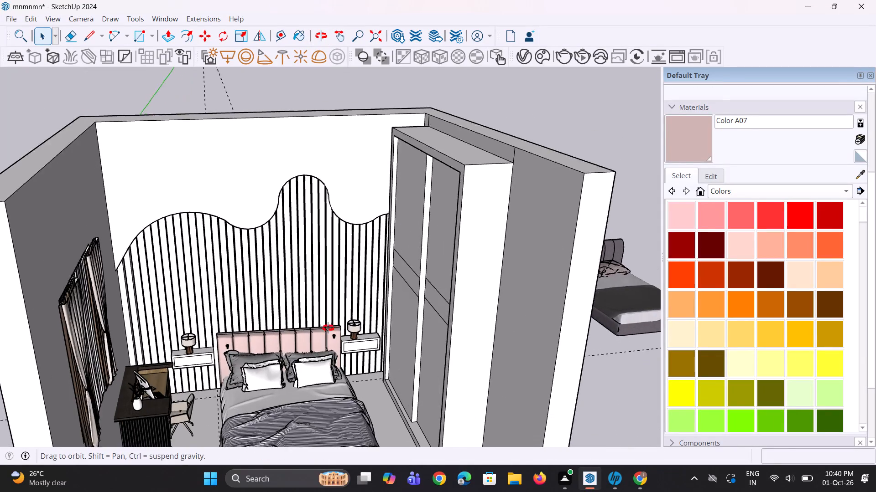
middle_click_drag(328, 328, 326, 289)
scroll(406, 384, "up", 8)
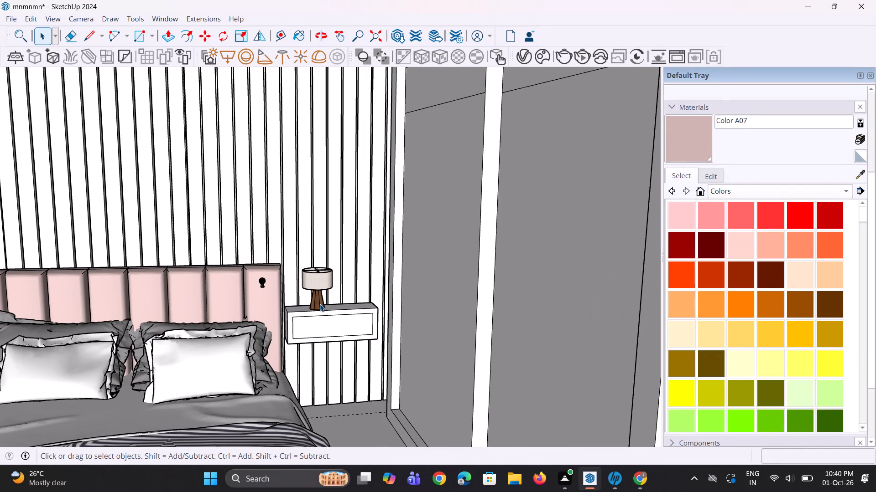
left_click(320, 304)
scroll(318, 326, "up", 10)
key("m")
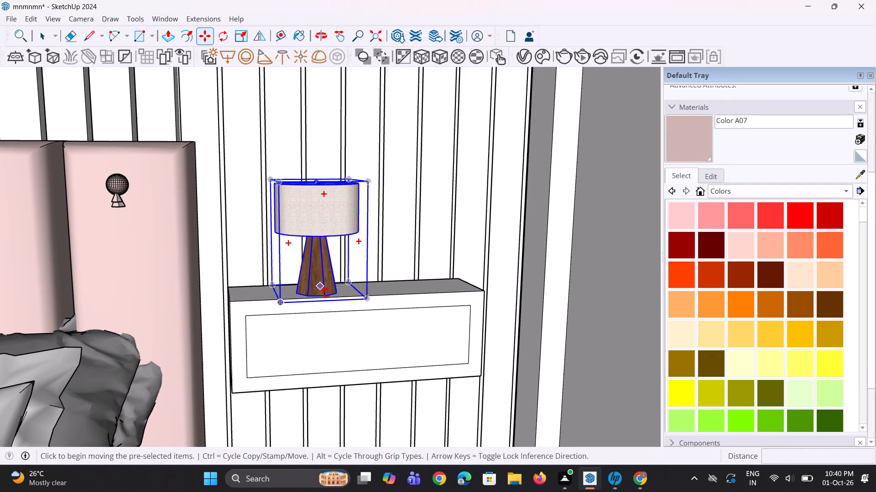
left_click(332, 295)
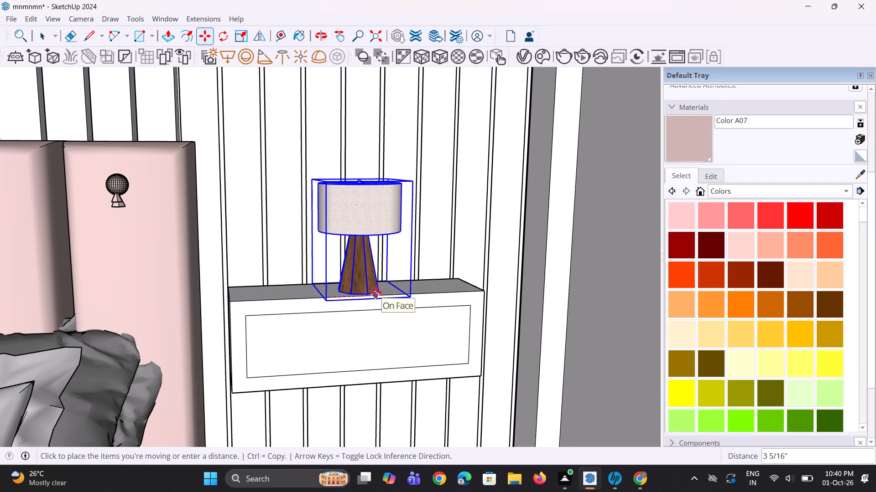
left_click(376, 292)
key("space")
key("space")
scroll(370, 324, "down", 11)
scroll(382, 292, "down", 13)
left_click(465, 298)
Examine the whole bedroom from several angles, checking the two lamps, bed, desk, curtains and wardrobe.
scroll(302, 290, "up", 4)
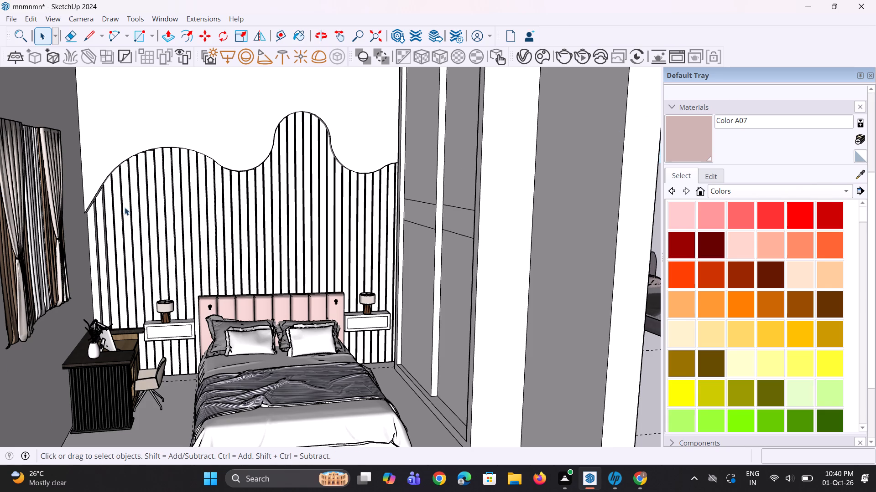
scroll(224, 247, "down", 6)
scroll(169, 345, "up", 7)
middle_click_drag(271, 272, 250, 282)
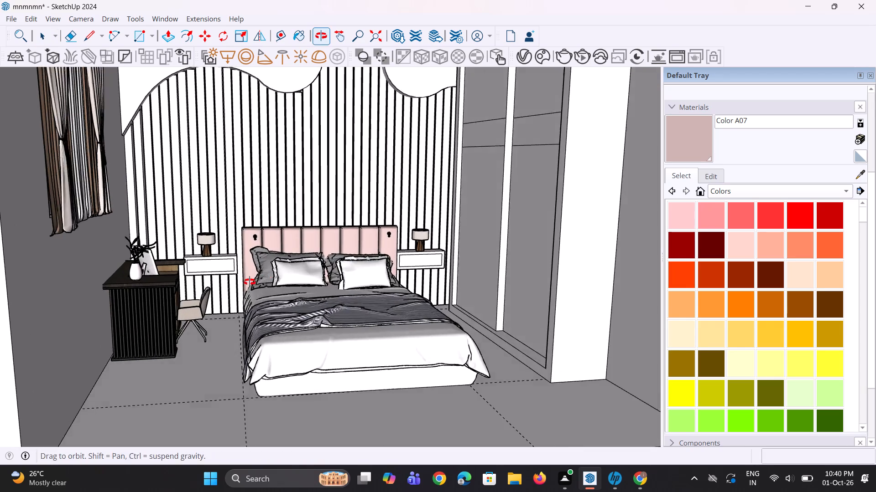
middle_click_drag(250, 282, 226, 283)
scroll(170, 258, "up", 3)
scroll(181, 251, "down", 7)
middle_click_drag(166, 268, 272, 392)
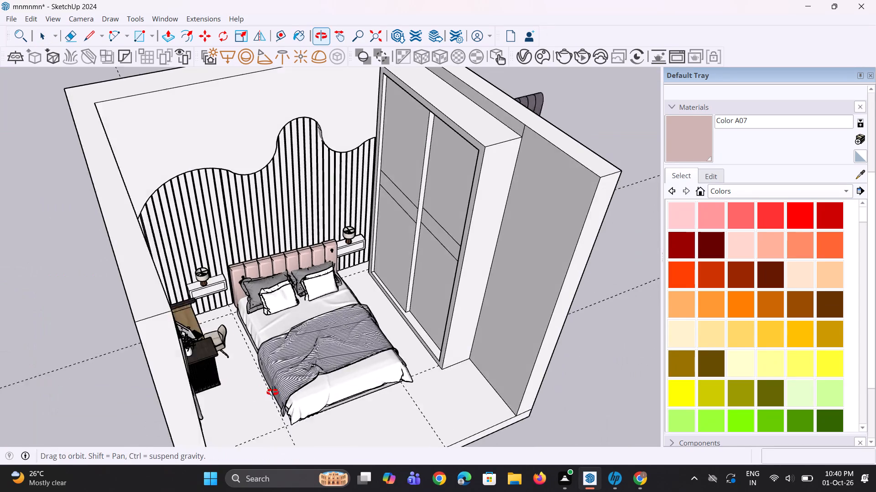
middle_click_drag(272, 392, 274, 391)
middle_click_drag(305, 354, 211, 324)
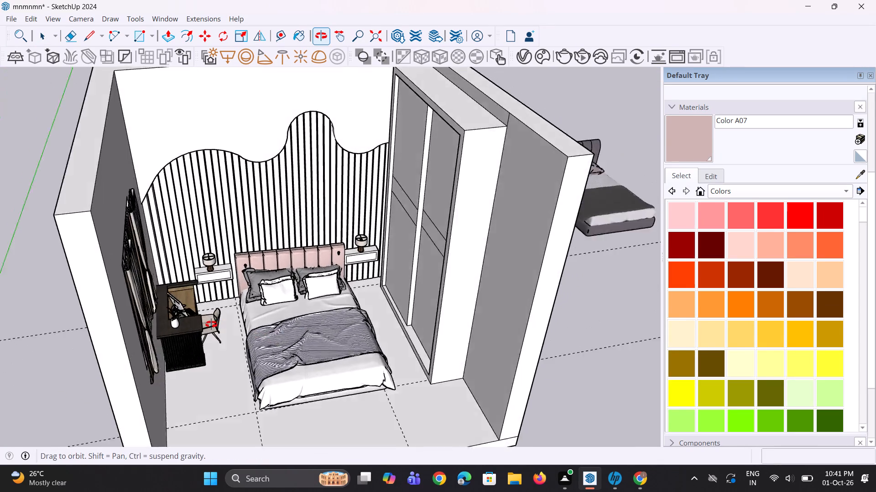
middle_click_drag(211, 324, 190, 322)
scroll(388, 345, "down", 5)
middle_click_drag(260, 425, 209, 348)
scroll(233, 318, "up", 3)
scroll(243, 258, "up", 3)
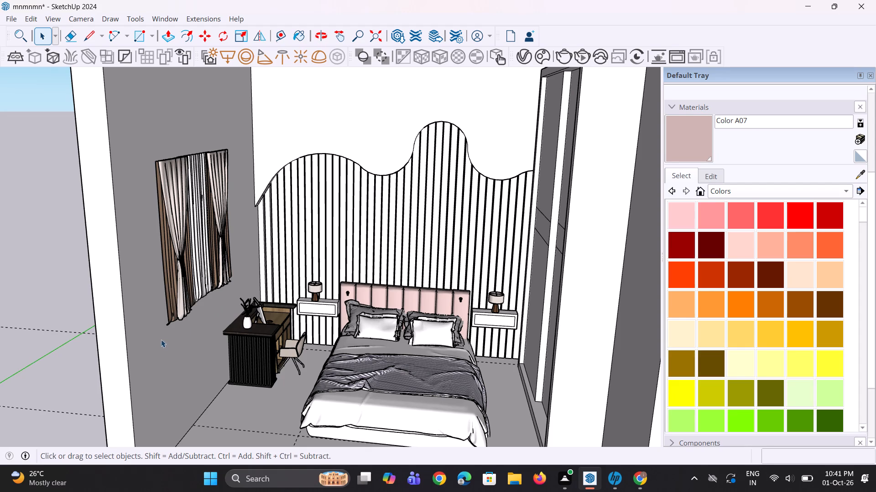
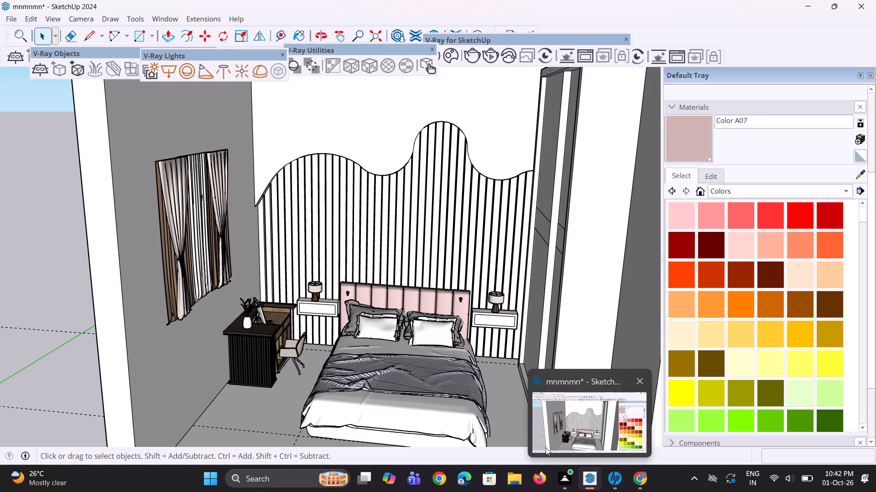
Examine the whole bedroom from outside its open front, including the spare bed standing beside the room.
right_click_drag(0, 284, 0, 0)
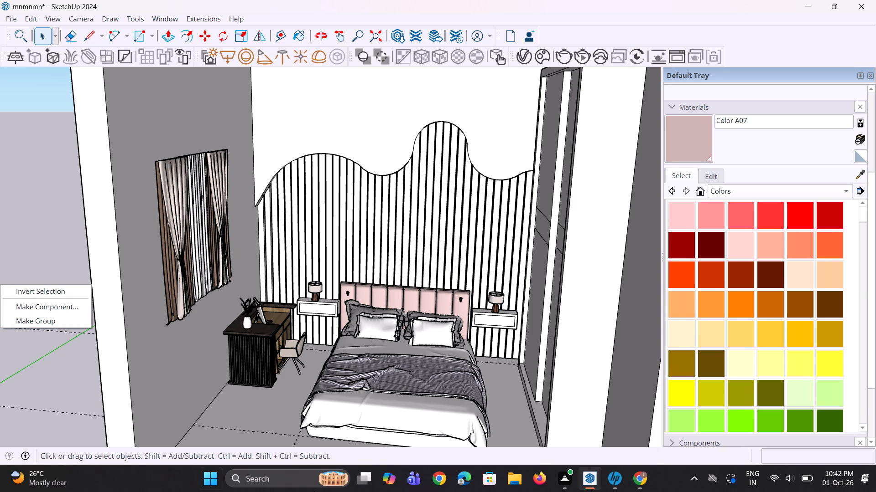
scroll(477, 352, "down", 3)
scroll(437, 340, "down", 3)
scroll(366, 314, "down", 2)
scroll(408, 298, "down", 4)
left_click(21, 234)
scroll(126, 287, "down", 9)
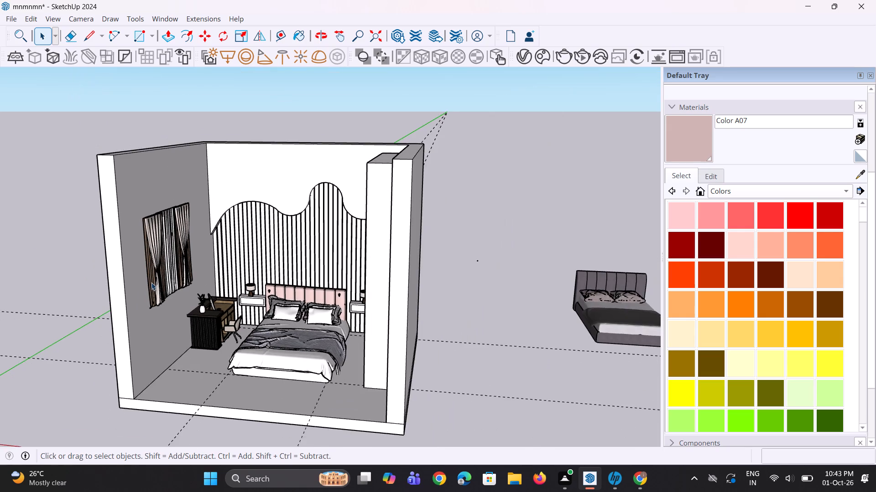
scroll(151, 282, "down", 1)
middle_click_drag(191, 327, 217, 312)
scroll(249, 308, "up", 3)
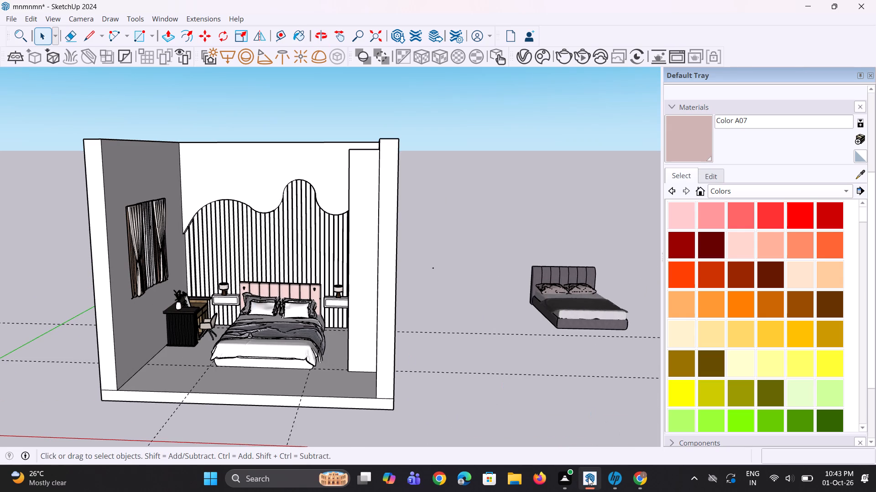
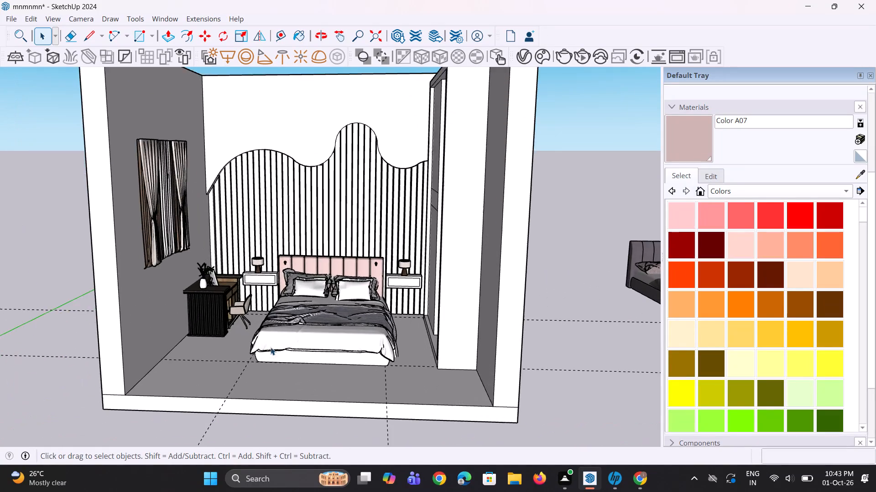
Scale the desk chair beside the bed vertically by a factor of about 1.24.
middle_click_drag(270, 347, 351, 391)
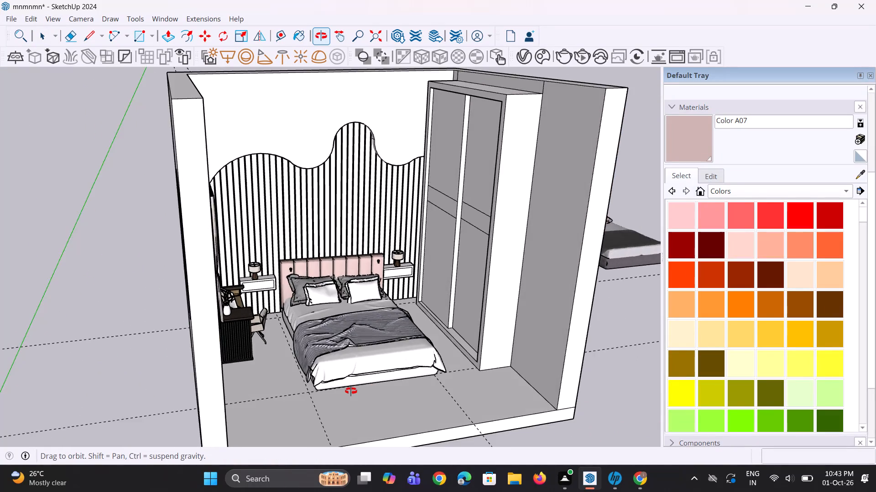
middle_click_drag(351, 391, 314, 382)
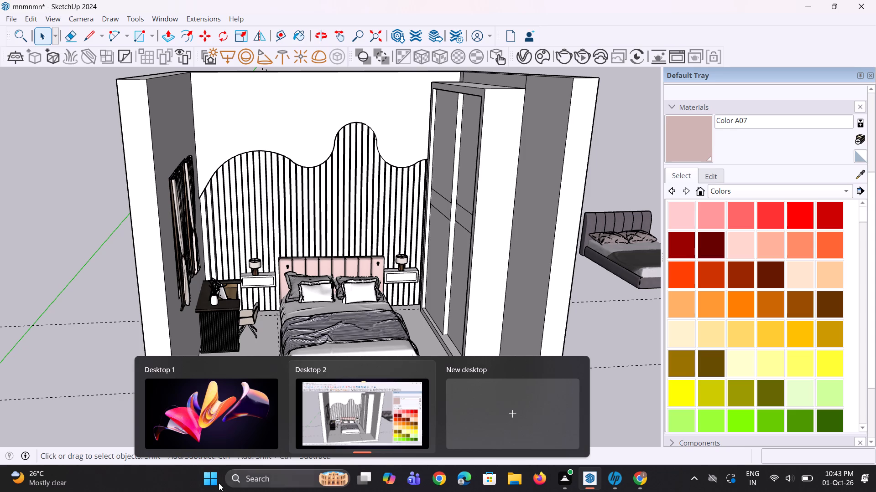
left_click(103, 353)
scroll(274, 329, "down", 3)
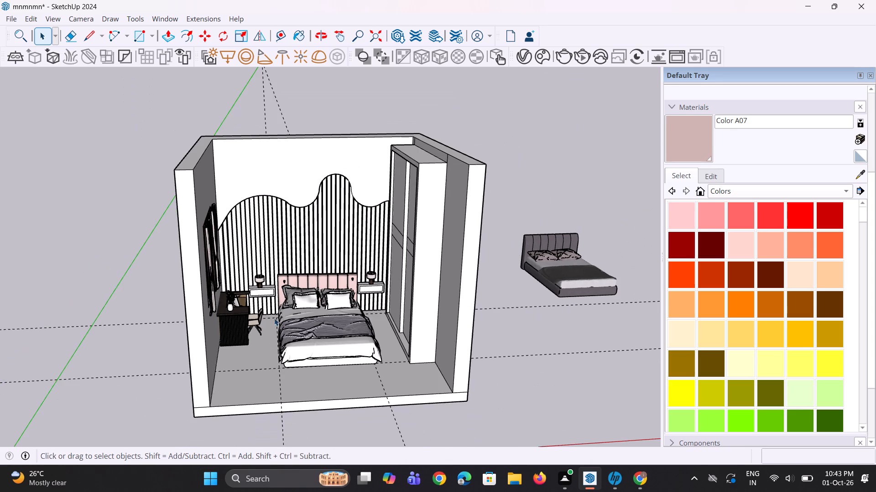
scroll(286, 323, "up", 5)
middle_click_drag(292, 324, 269, 313)
scroll(209, 323, "up", 5)
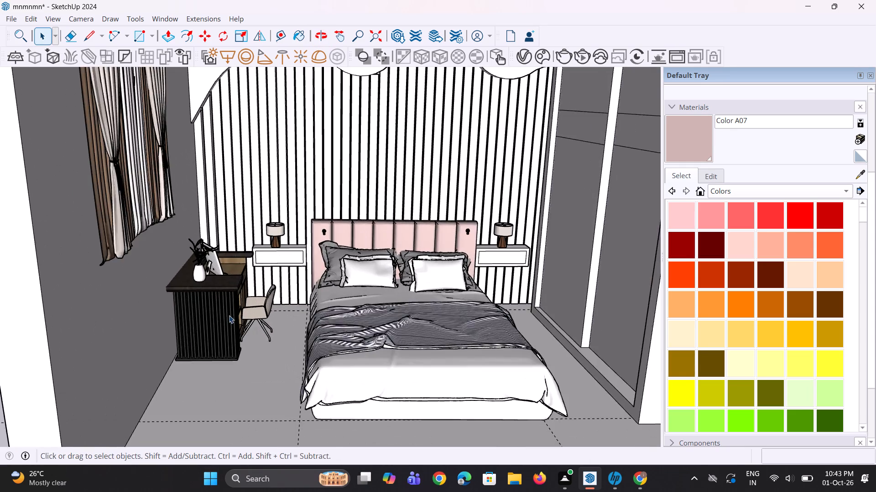
scroll(229, 315, "up", 4)
middle_click_drag(290, 324, 262, 315)
scroll(262, 315, "up", 1)
left_click(260, 307)
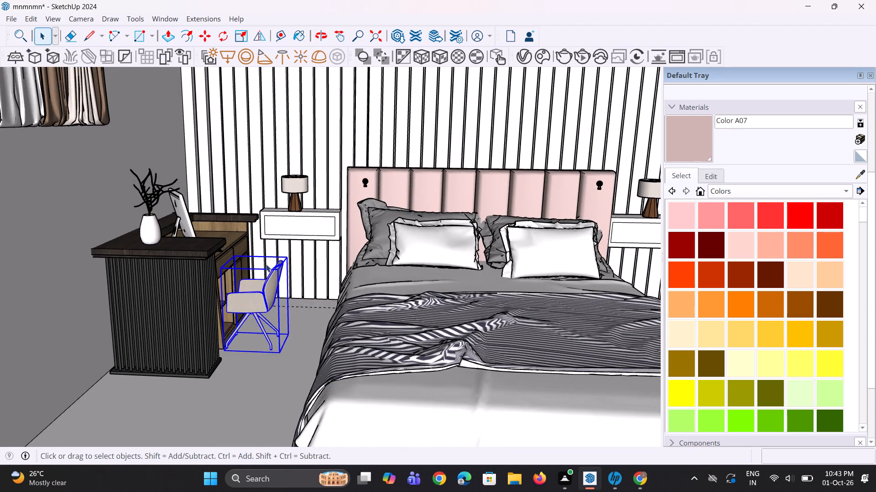
scroll(267, 261, "up", 3)
key("s")
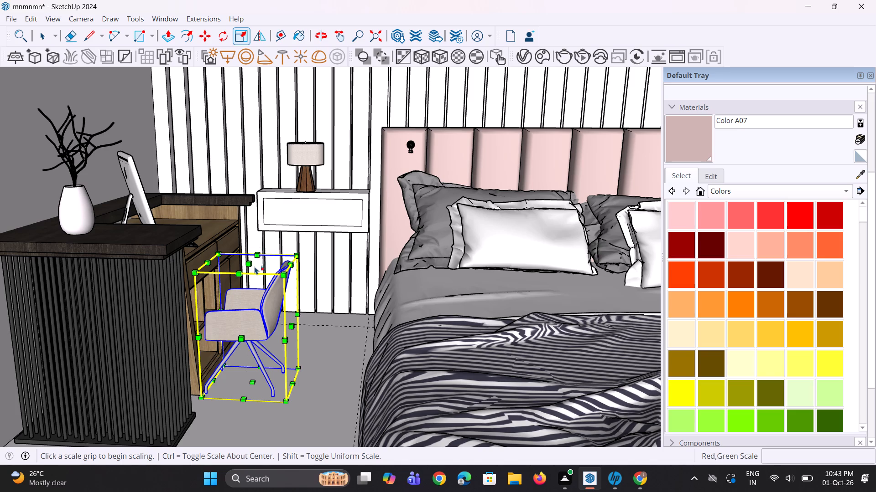
left_click(251, 262)
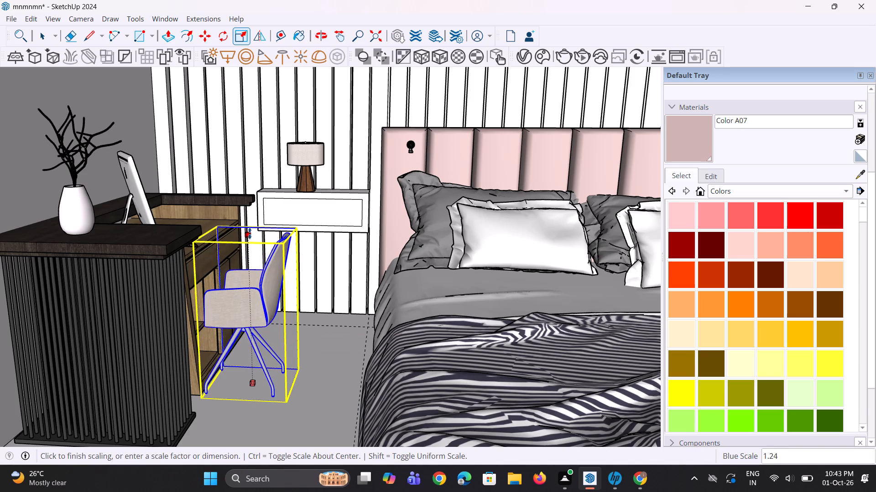
left_click(250, 232)
key("space")
key("space")
Examine the bedroom from the exterior window wall, the open front and from above.
scroll(286, 286, "down", 5)
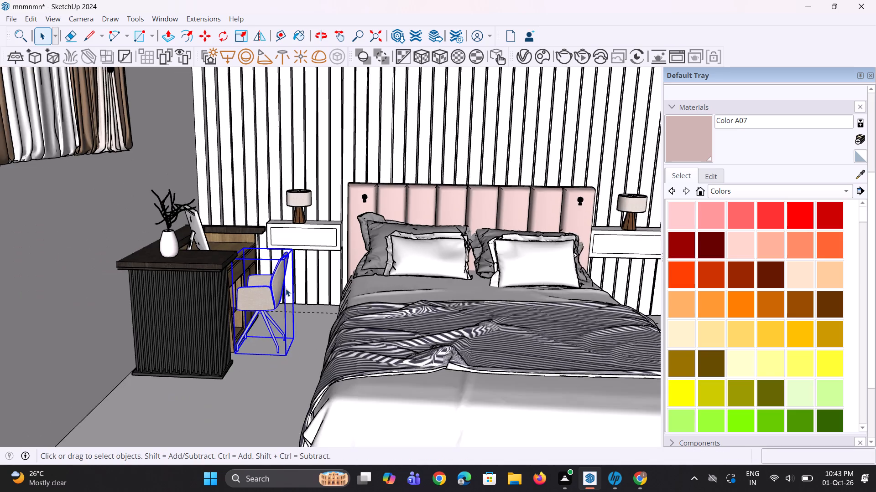
scroll(266, 287, "down", 3)
middle_click_drag(253, 294, 397, 328)
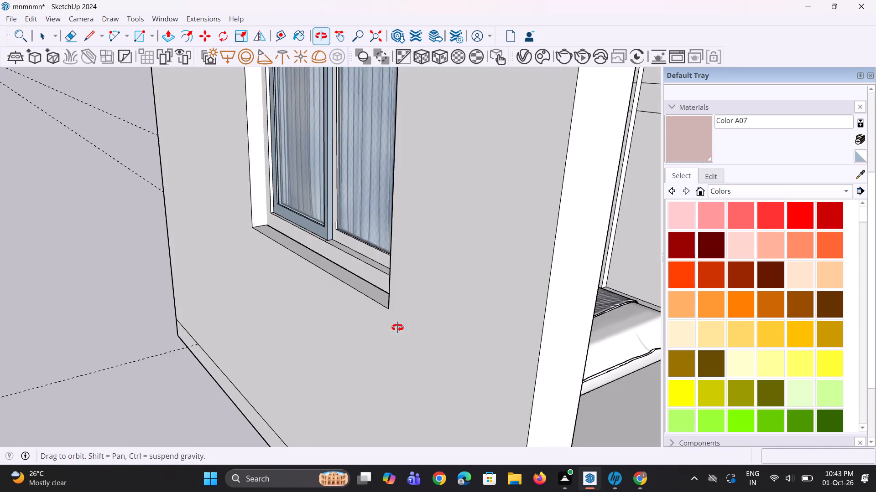
middle_click_drag(397, 328, 376, 328)
scroll(597, 236, "down", 11)
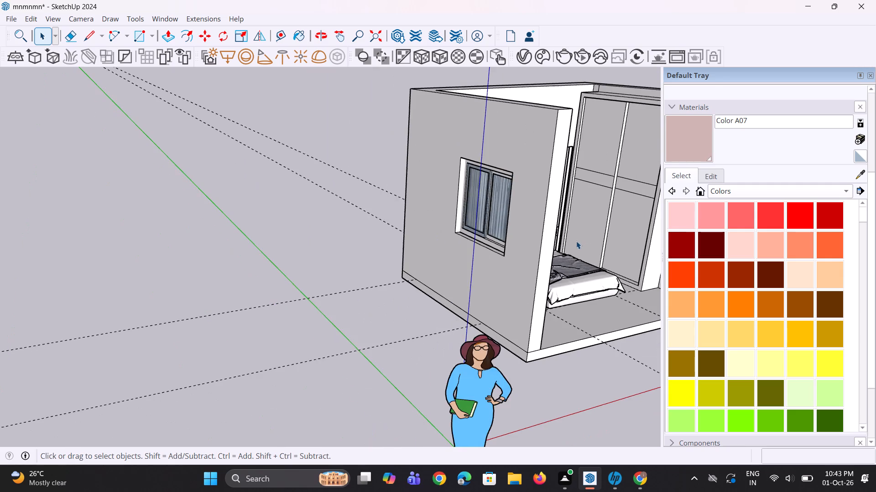
scroll(576, 241, "down", 1)
middle_click_drag(576, 241, 426, 230)
scroll(542, 223, "down", 2)
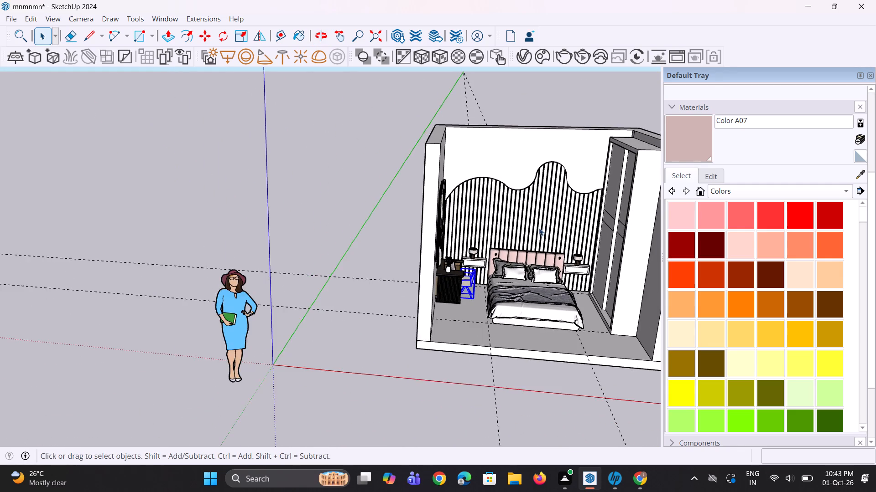
scroll(539, 228, "up", 5)
middle_click_drag(538, 231, 464, 256)
scroll(457, 247, "down", 11)
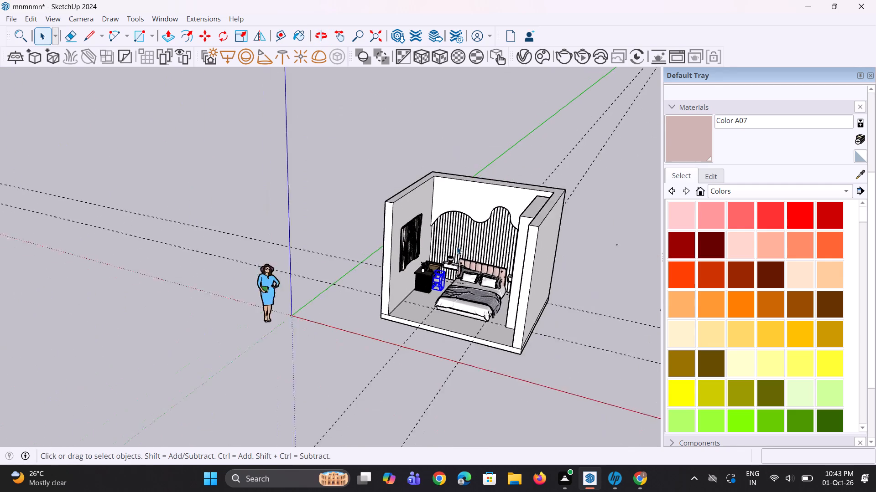
middle_click_drag(457, 246, 401, 271)
scroll(387, 279, "up", 8)
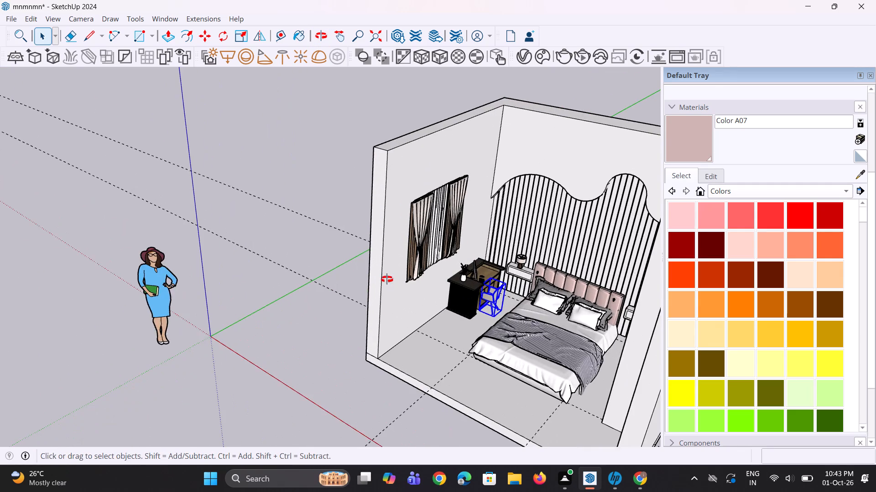
middle_click(387, 279)
scroll(386, 278, "up", 1)
scroll(384, 276, "down", 4)
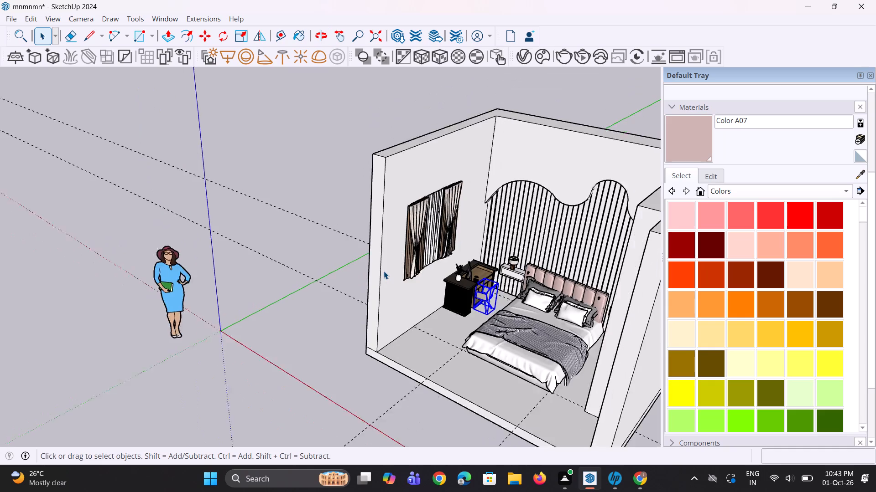
scroll(384, 271, "down", 6)
middle_click_drag(507, 288, 453, 298)
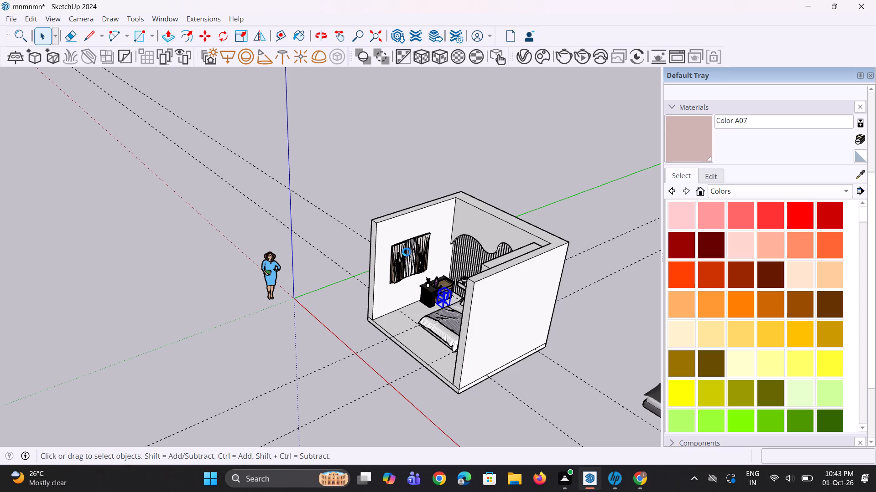
scroll(405, 242, "down", 2)
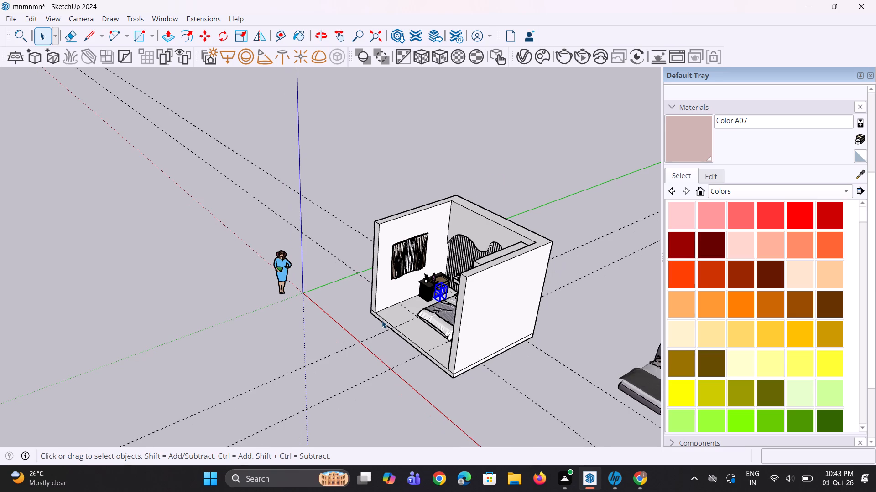
scroll(358, 395, "up", 2)
middle_click_drag(419, 333, 496, 345)
scroll(490, 345, "up", 1)
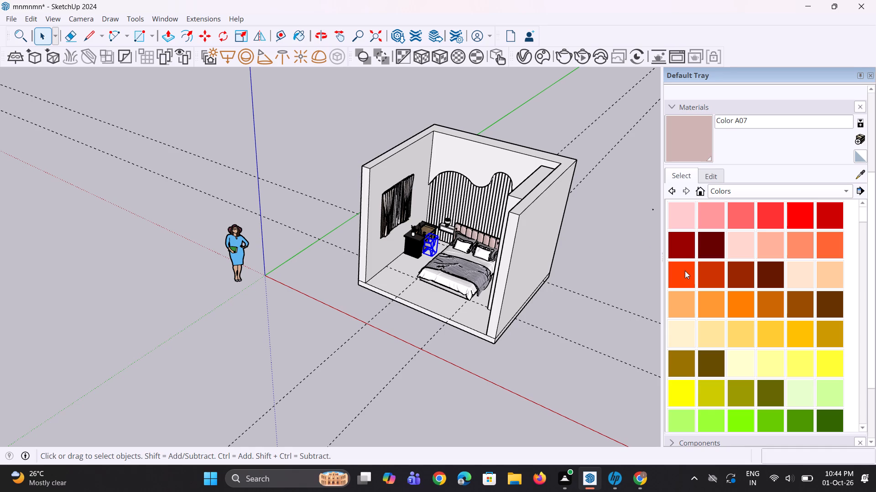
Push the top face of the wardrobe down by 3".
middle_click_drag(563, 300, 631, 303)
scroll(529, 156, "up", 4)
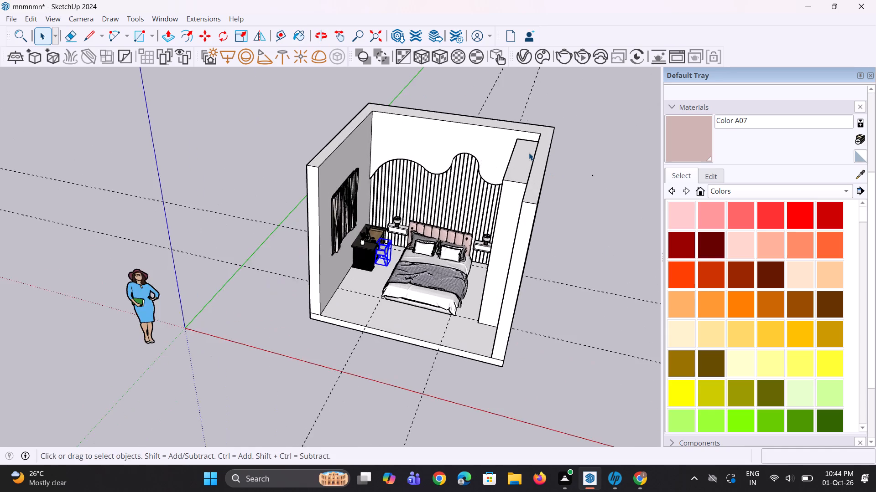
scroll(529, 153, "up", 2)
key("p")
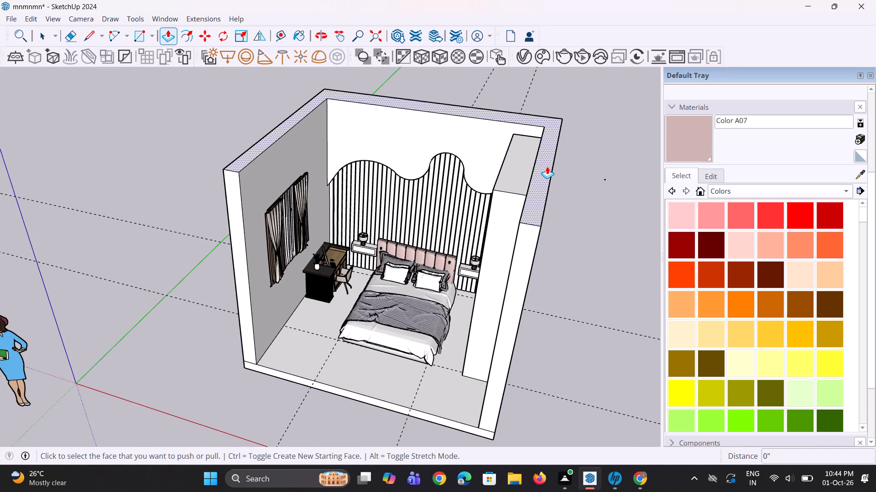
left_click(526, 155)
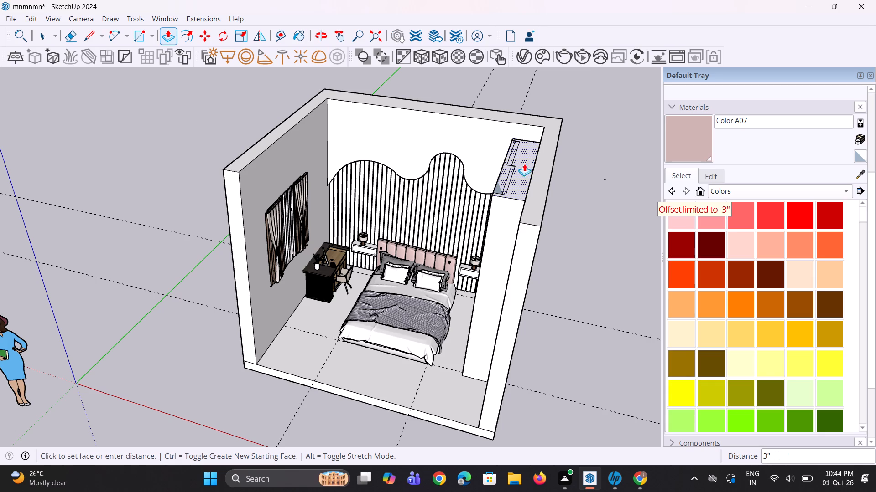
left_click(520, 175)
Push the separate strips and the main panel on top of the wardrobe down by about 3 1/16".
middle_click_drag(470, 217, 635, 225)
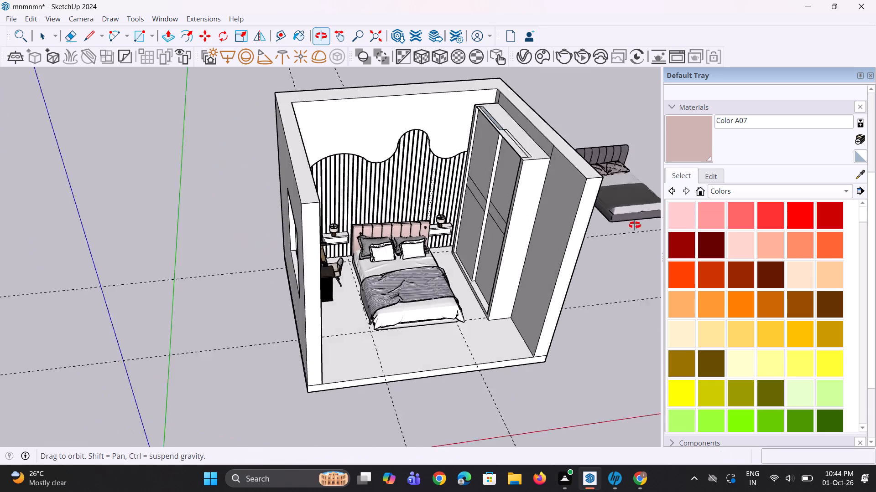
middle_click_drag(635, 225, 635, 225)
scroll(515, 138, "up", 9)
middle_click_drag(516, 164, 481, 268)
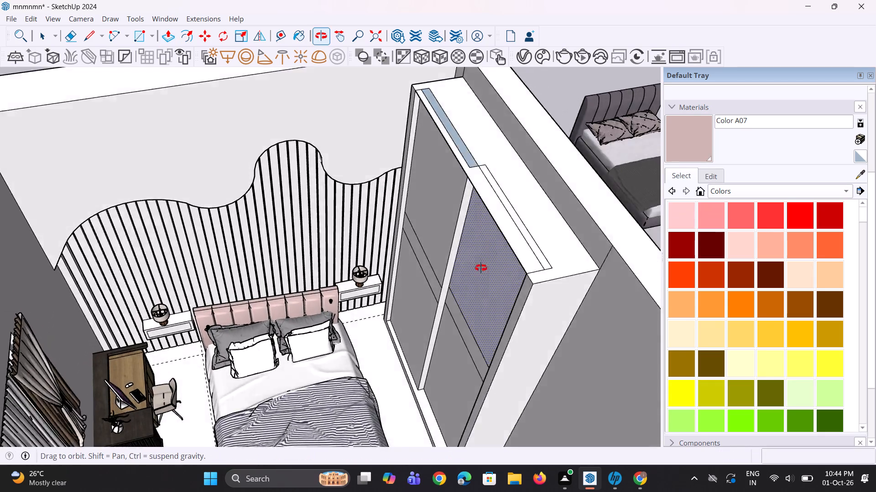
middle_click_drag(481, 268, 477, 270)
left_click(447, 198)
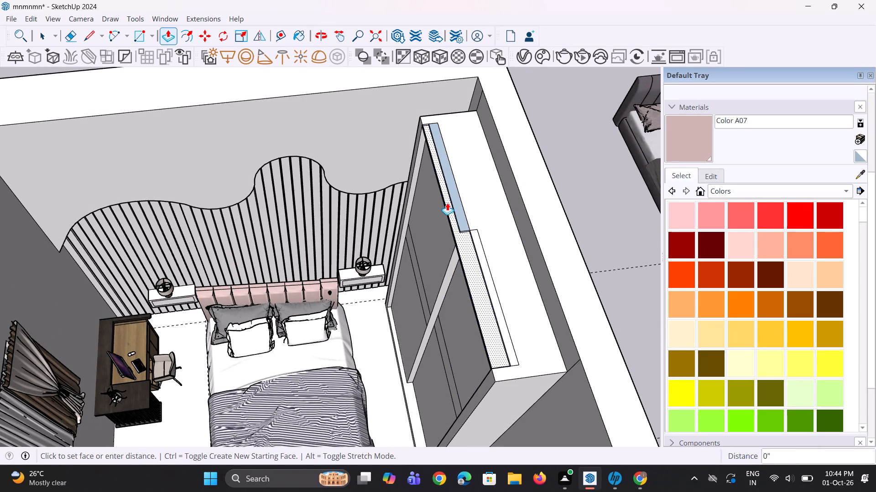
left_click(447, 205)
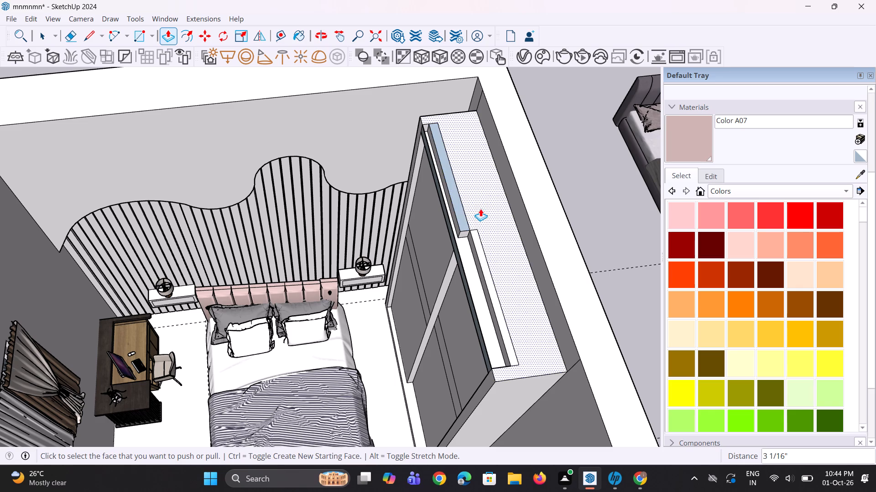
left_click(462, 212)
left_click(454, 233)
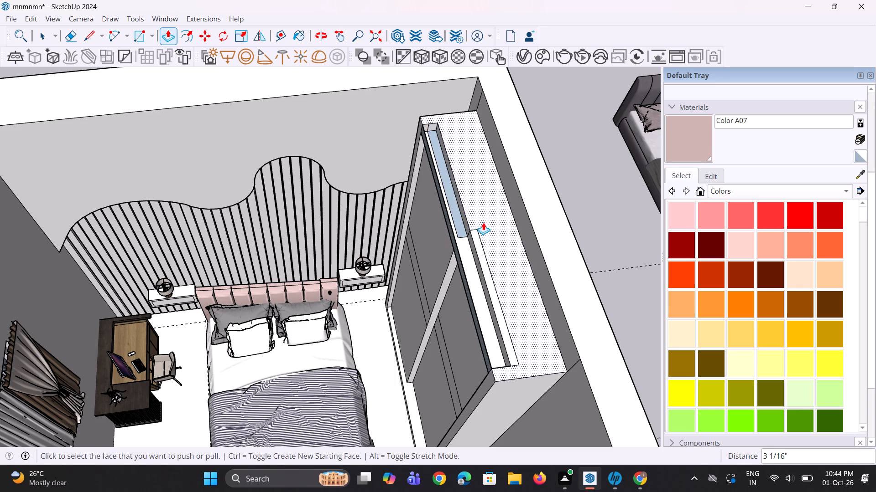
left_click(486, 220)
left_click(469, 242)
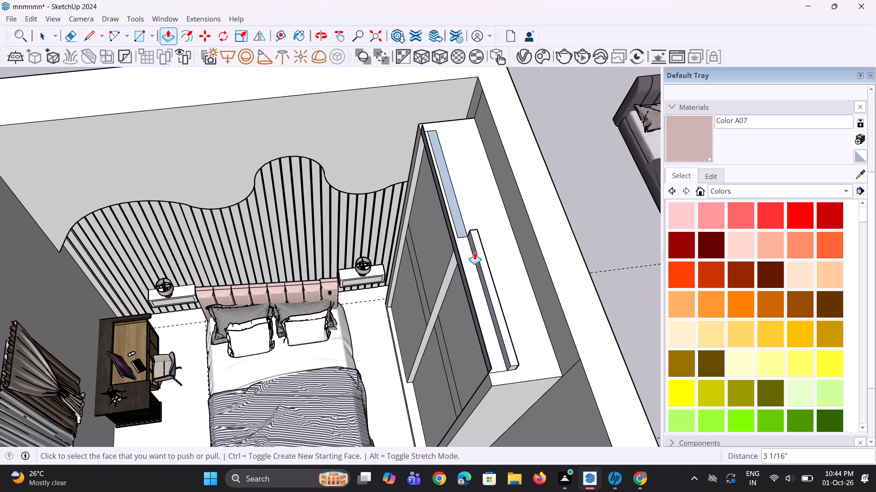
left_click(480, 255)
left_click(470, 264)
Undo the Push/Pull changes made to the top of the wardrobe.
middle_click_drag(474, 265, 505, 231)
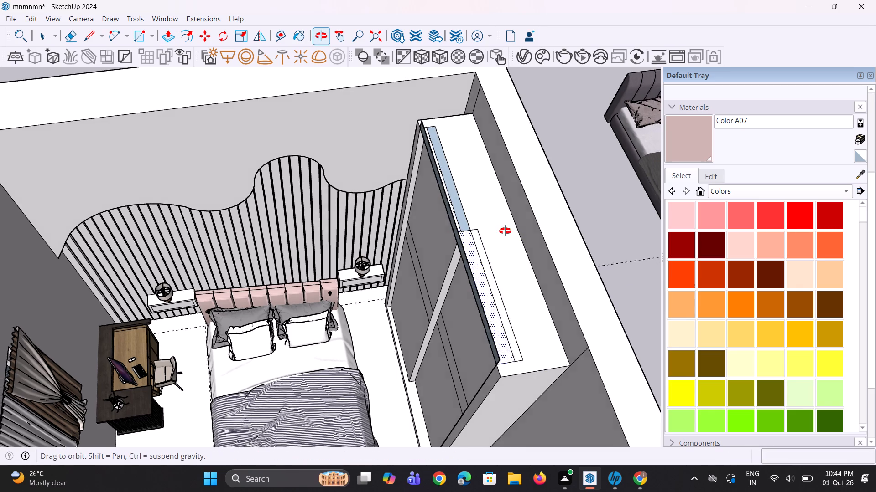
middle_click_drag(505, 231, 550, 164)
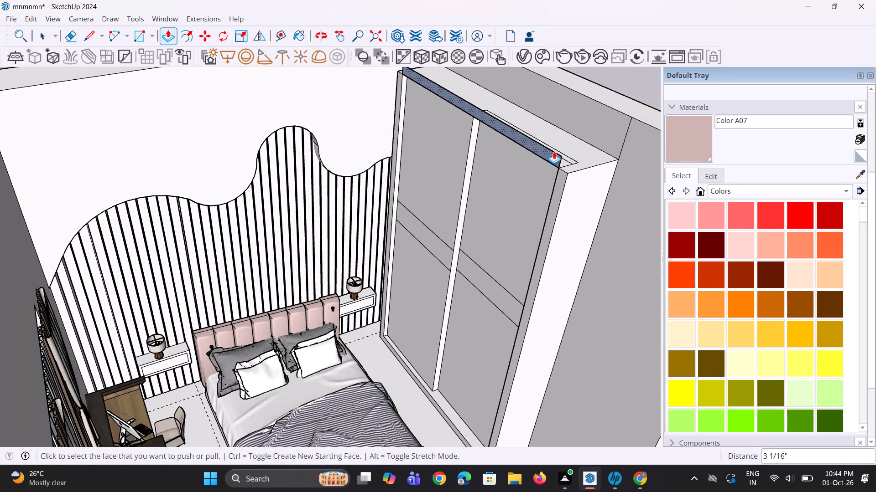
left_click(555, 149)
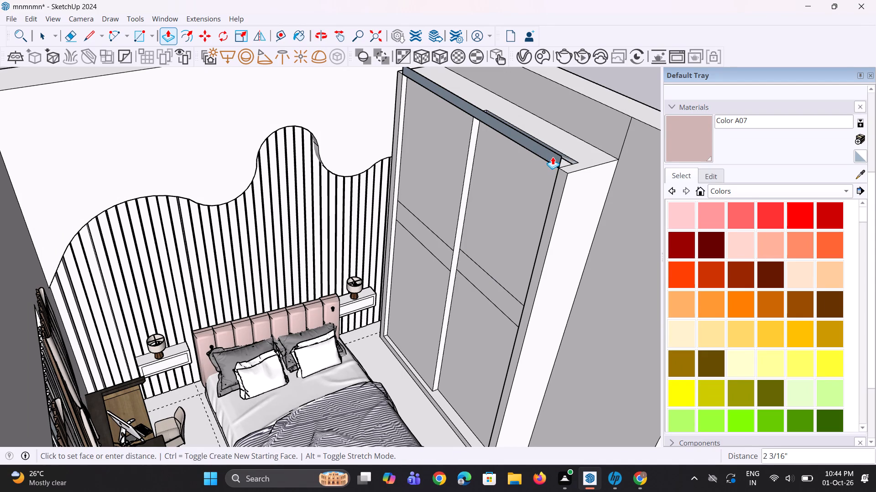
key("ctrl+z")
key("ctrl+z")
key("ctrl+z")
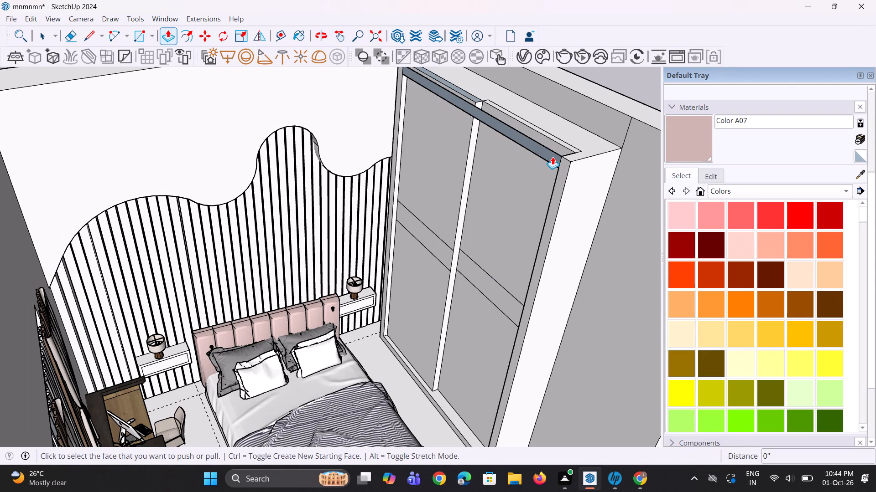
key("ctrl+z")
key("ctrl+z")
Examine the wardrobe's top edges, frame and sliding door panels, and its place in the room.
scroll(502, 159, "down", 5)
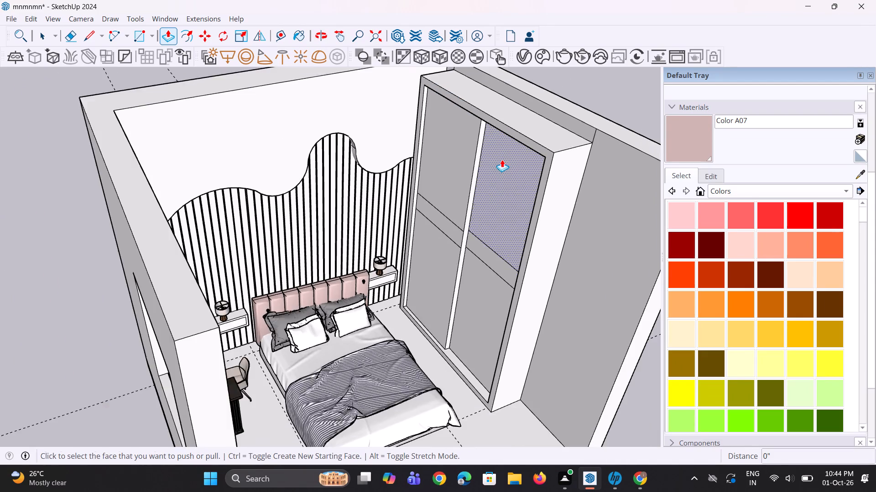
scroll(502, 159, "down", 2)
middle_click(535, 158)
key("space")
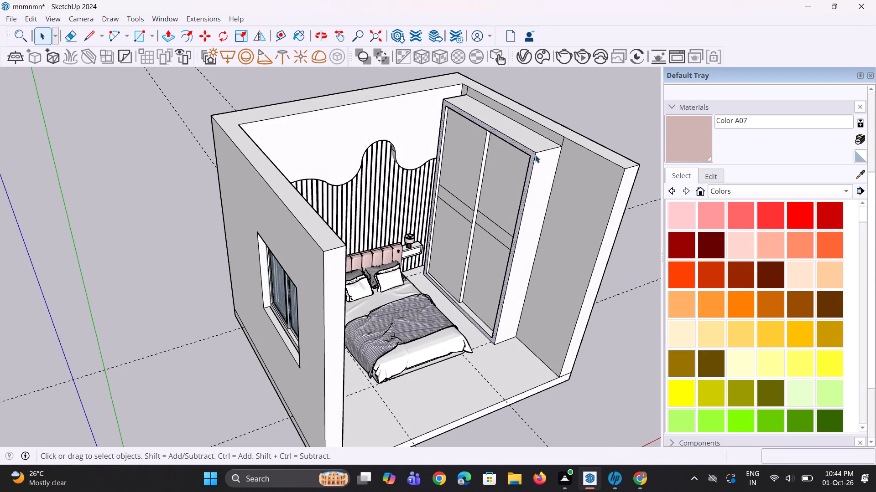
key("space")
left_click(535, 155)
left_click(534, 130)
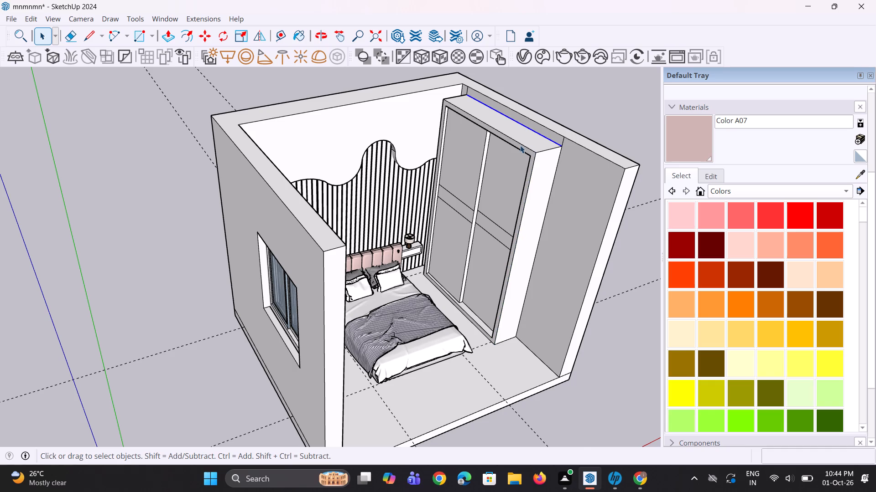
scroll(518, 145, "up", 3)
left_click(502, 167, "ctrl")
left_click(450, 186, "ctrl")
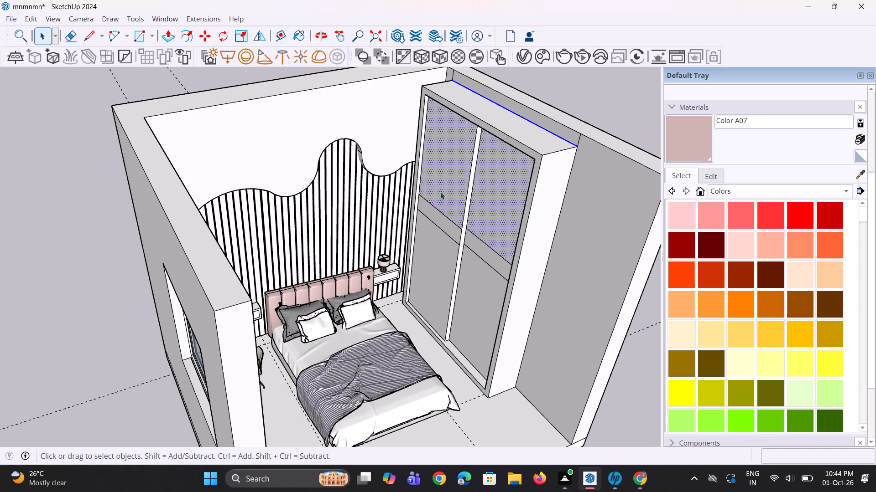
scroll(440, 192, "down", 9)
left_click(560, 129)
middle_click_drag(478, 228, 415, 146)
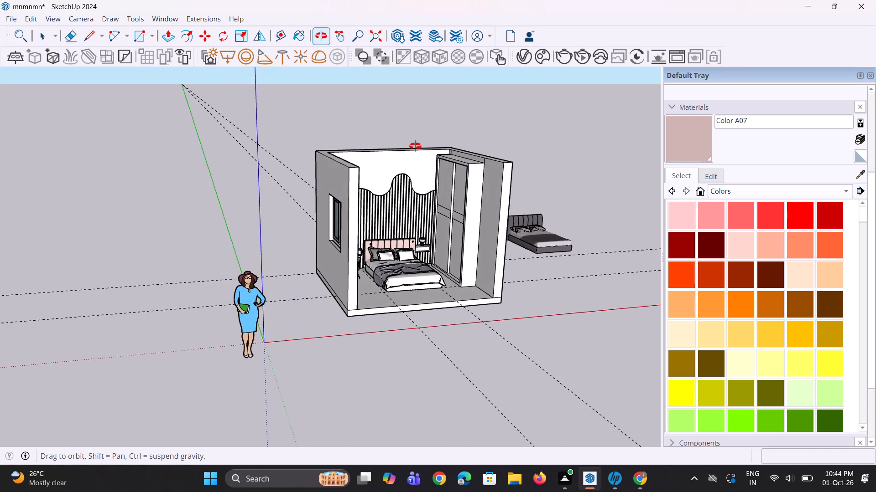
Examine the furnished bedroom's overall layout, including the wardrobe, bed and desk, from front and elevated angles.
middle_click_drag(415, 146, 415, 146)
scroll(446, 182, "up", 6)
middle_click_drag(462, 196, 428, 197)
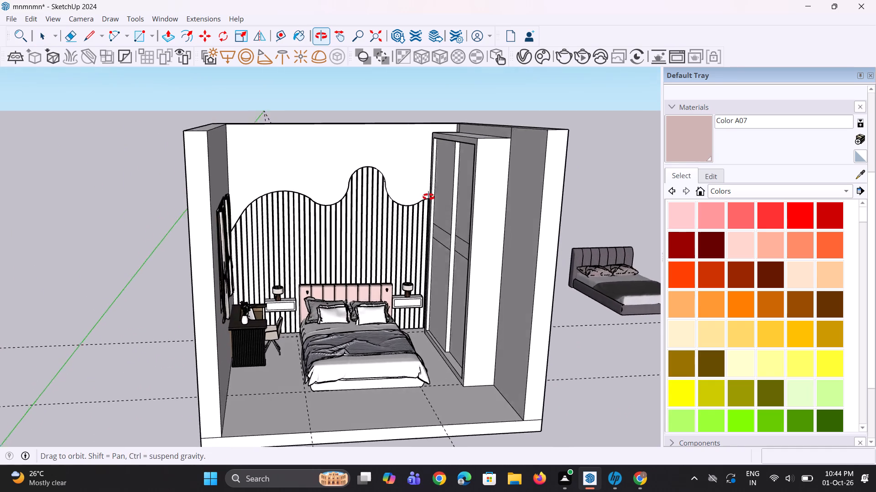
middle_click_drag(428, 197, 420, 218)
scroll(417, 214, "down", 2)
middle_click_drag(418, 209, 418, 229)
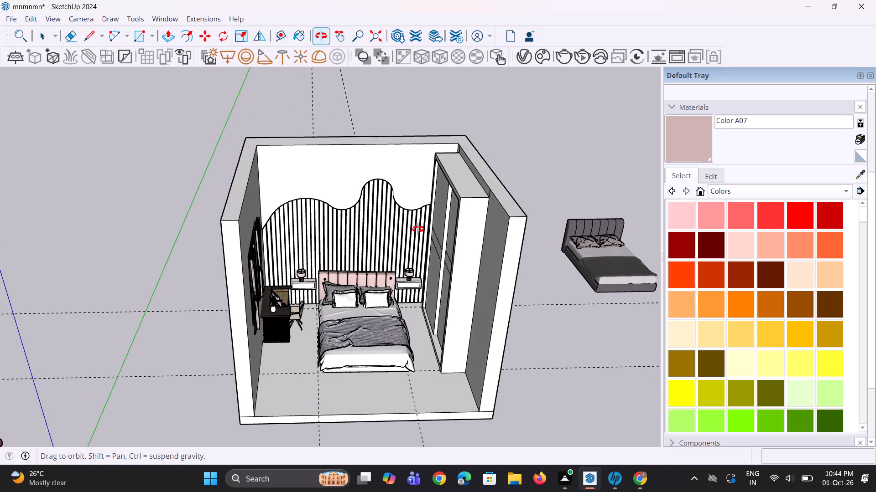
middle_click_drag(418, 229, 417, 224)
middle_click_drag(422, 266, 418, 268)
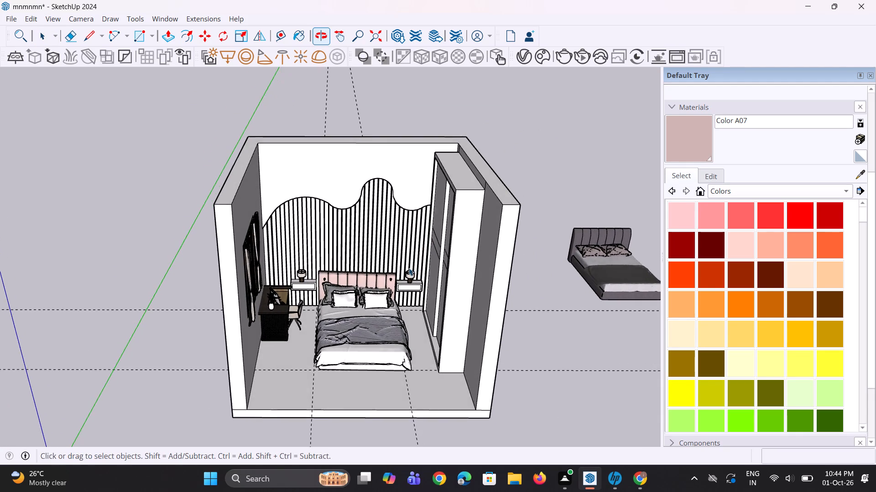
scroll(361, 260, "down", 4)
middle_click_drag(363, 252, 353, 255)
scroll(332, 244, "up", 2)
middle_click_drag(330, 239, 335, 223)
scroll(319, 250, "down", 2)
middle_click(321, 251)
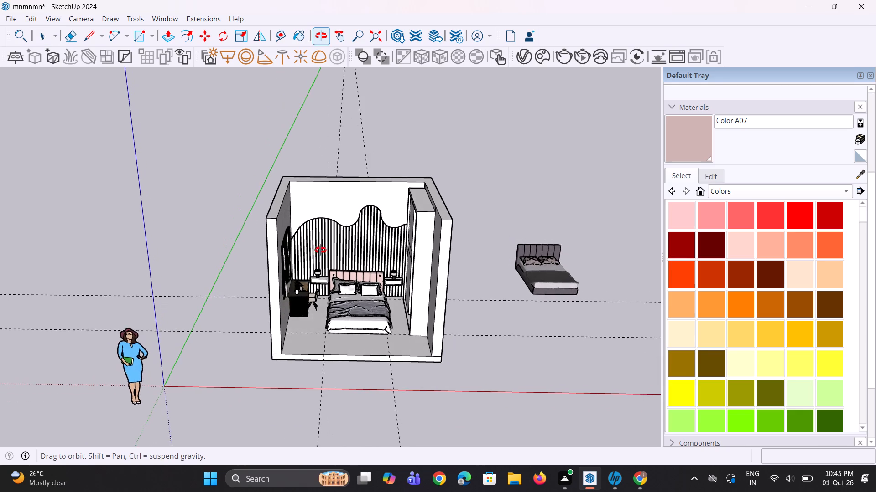
scroll(320, 246, "down", 3)
middle_click_drag(338, 236, 420, 279)
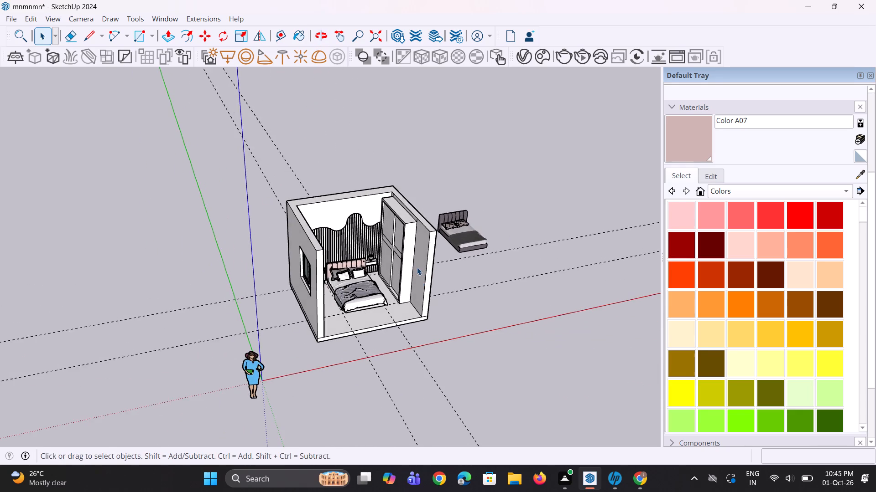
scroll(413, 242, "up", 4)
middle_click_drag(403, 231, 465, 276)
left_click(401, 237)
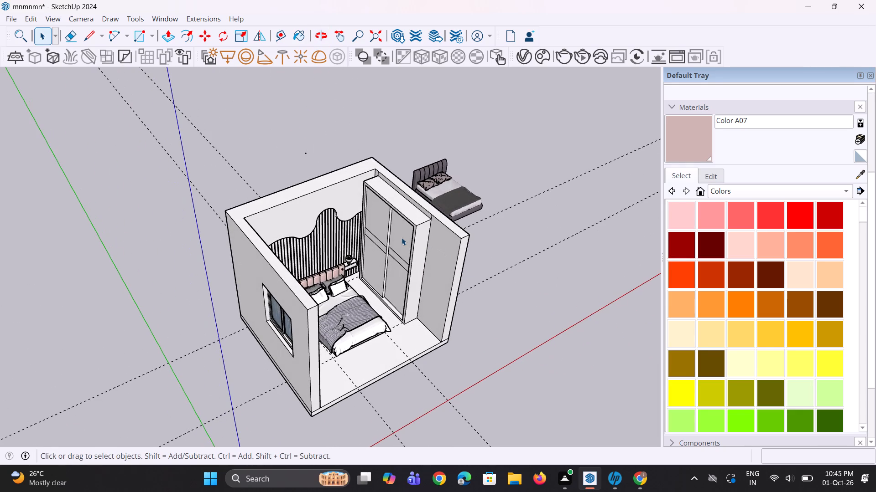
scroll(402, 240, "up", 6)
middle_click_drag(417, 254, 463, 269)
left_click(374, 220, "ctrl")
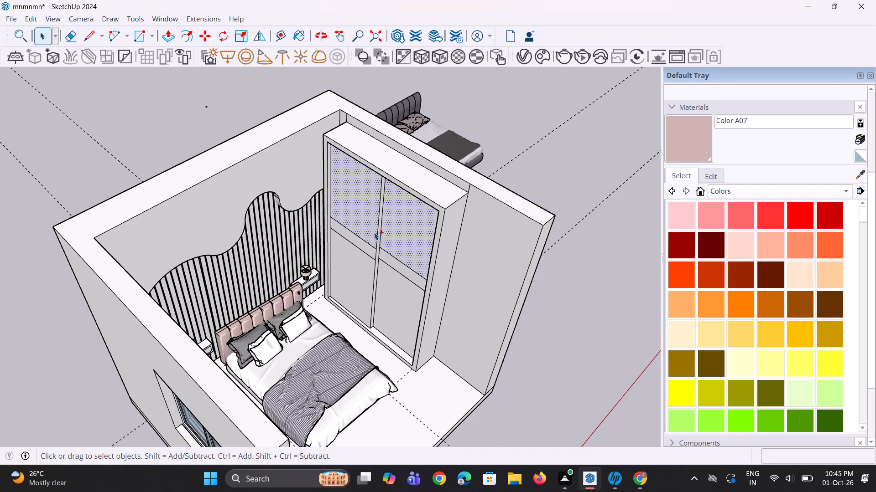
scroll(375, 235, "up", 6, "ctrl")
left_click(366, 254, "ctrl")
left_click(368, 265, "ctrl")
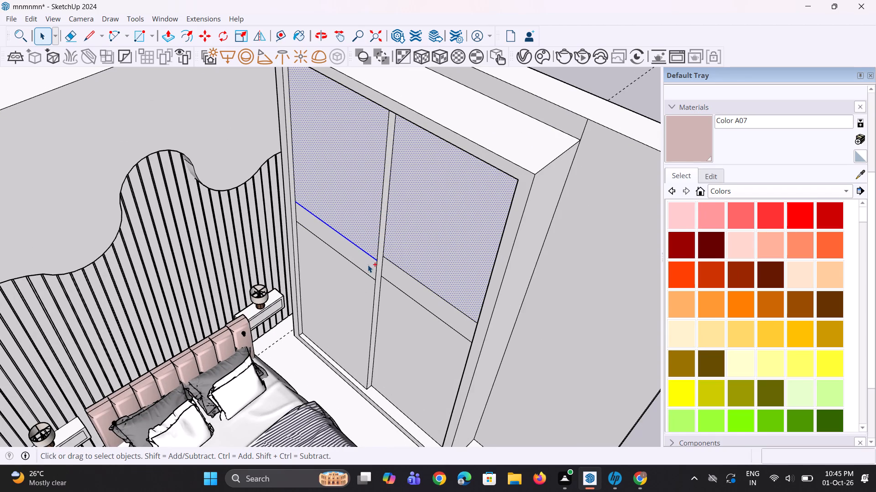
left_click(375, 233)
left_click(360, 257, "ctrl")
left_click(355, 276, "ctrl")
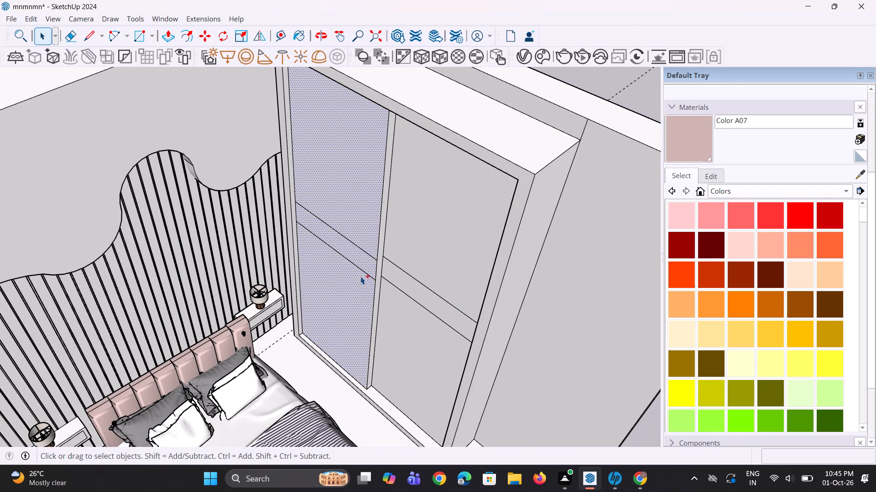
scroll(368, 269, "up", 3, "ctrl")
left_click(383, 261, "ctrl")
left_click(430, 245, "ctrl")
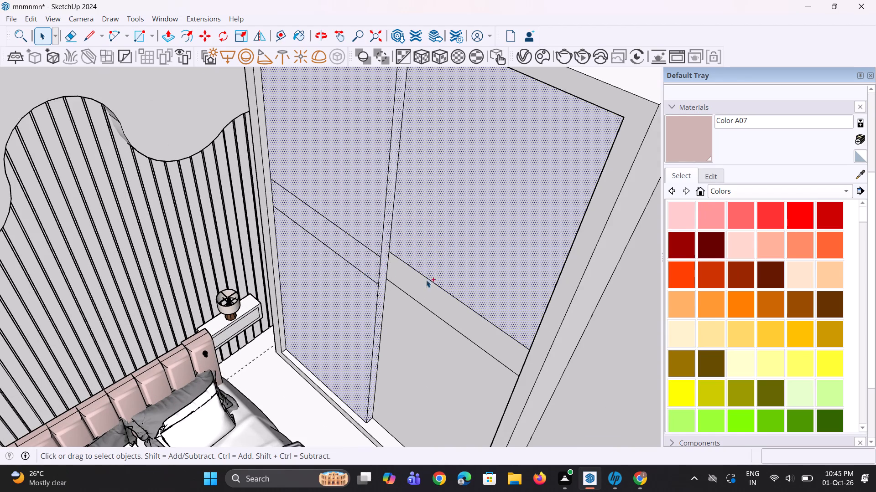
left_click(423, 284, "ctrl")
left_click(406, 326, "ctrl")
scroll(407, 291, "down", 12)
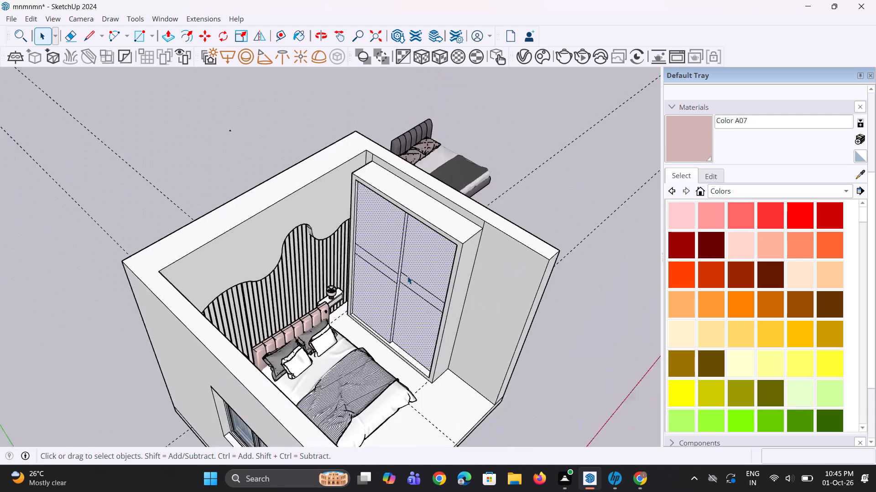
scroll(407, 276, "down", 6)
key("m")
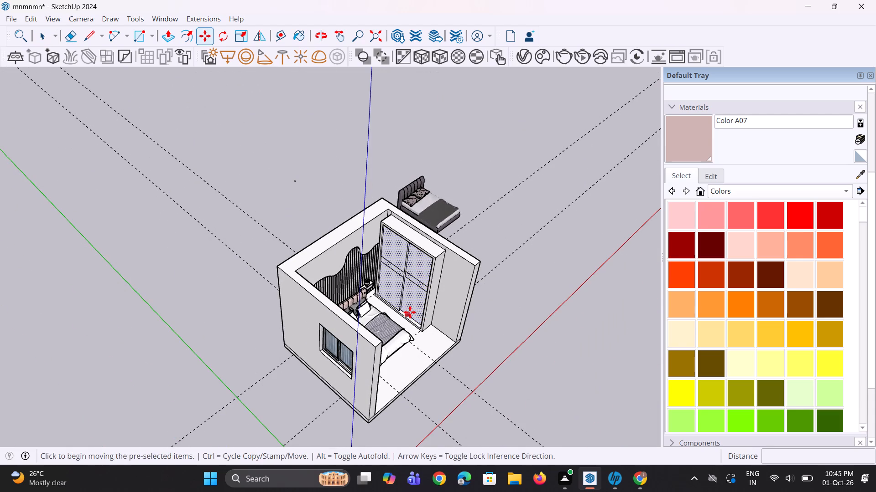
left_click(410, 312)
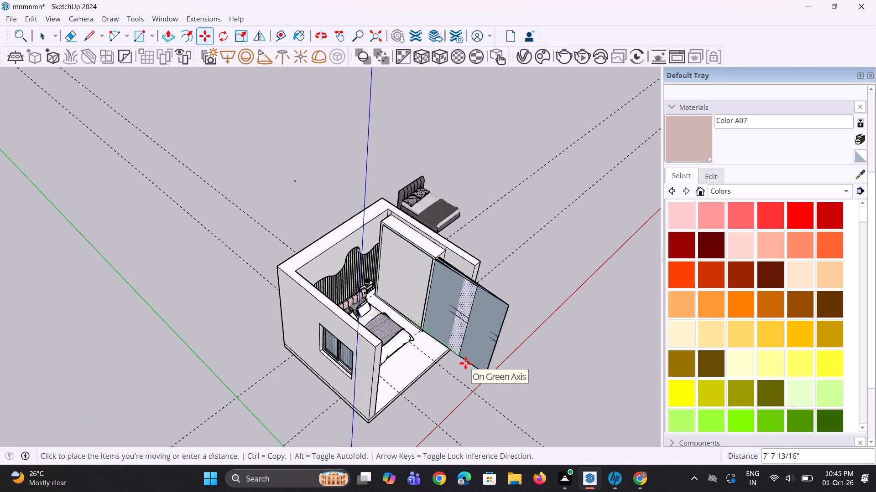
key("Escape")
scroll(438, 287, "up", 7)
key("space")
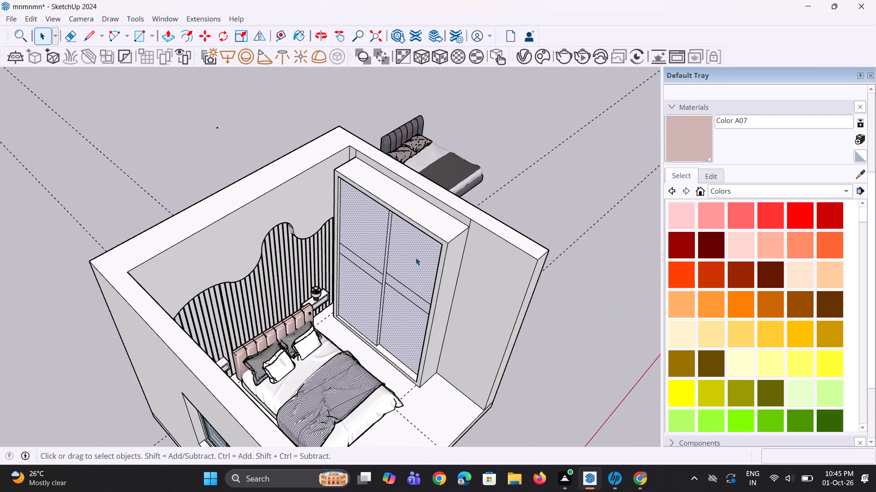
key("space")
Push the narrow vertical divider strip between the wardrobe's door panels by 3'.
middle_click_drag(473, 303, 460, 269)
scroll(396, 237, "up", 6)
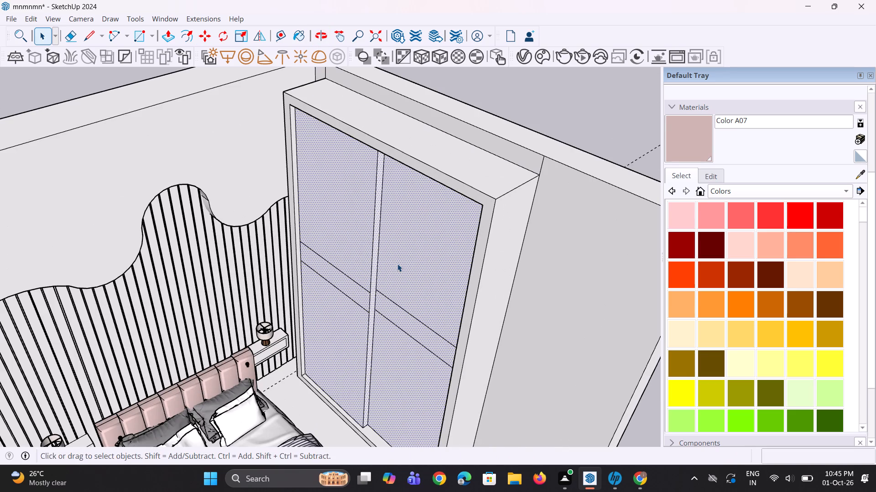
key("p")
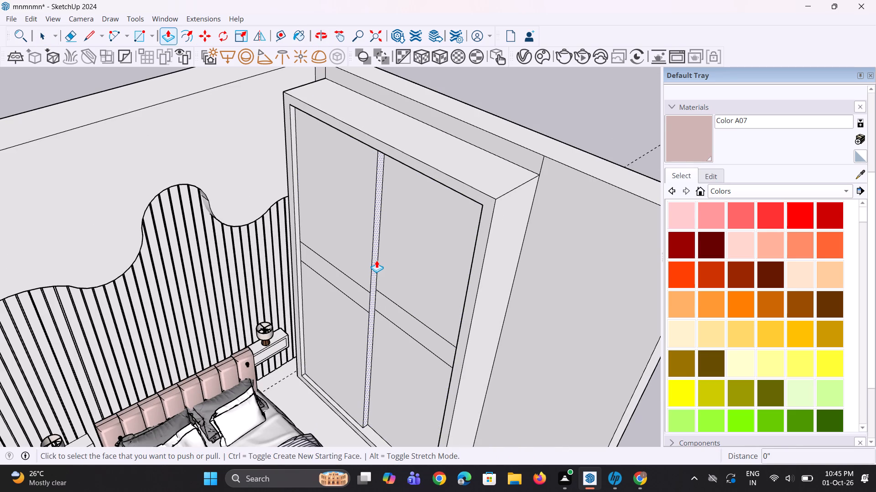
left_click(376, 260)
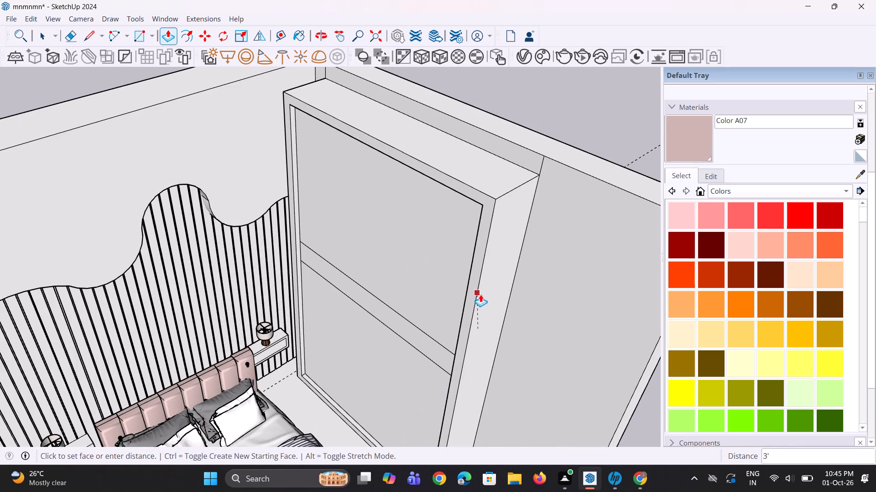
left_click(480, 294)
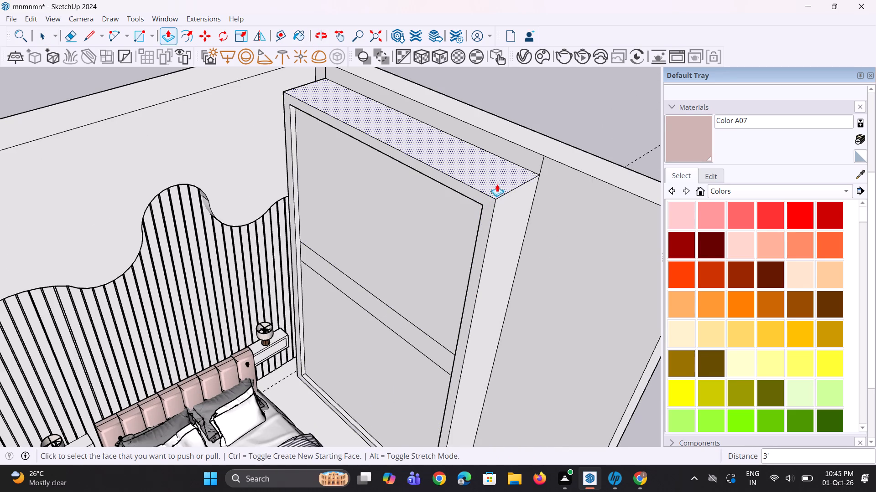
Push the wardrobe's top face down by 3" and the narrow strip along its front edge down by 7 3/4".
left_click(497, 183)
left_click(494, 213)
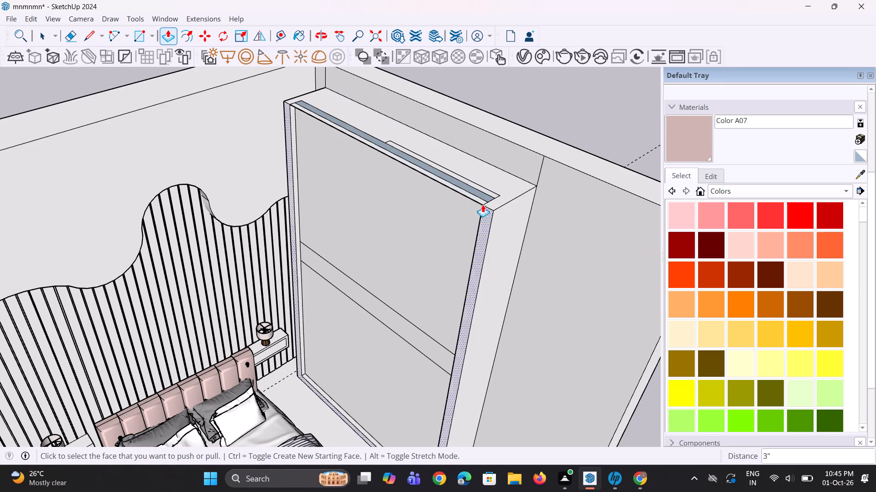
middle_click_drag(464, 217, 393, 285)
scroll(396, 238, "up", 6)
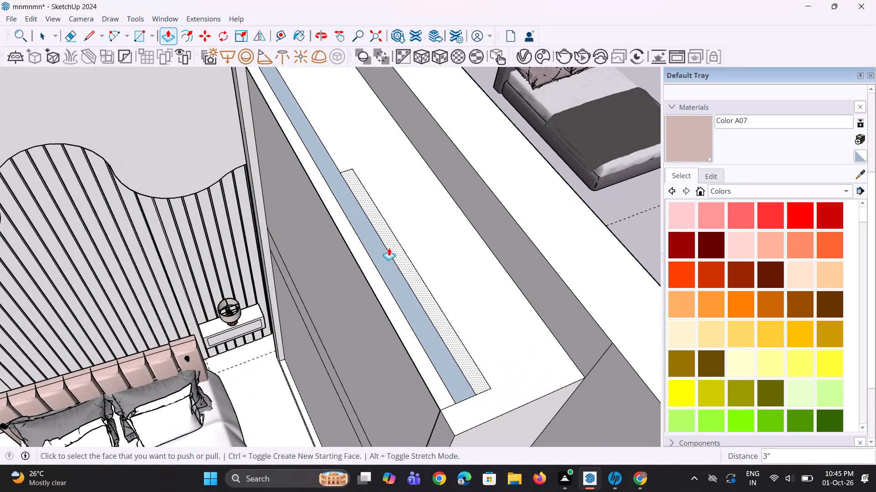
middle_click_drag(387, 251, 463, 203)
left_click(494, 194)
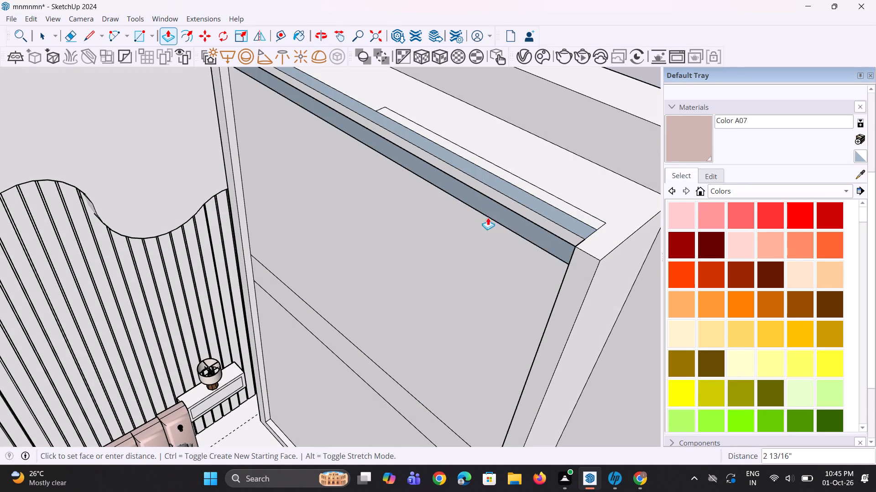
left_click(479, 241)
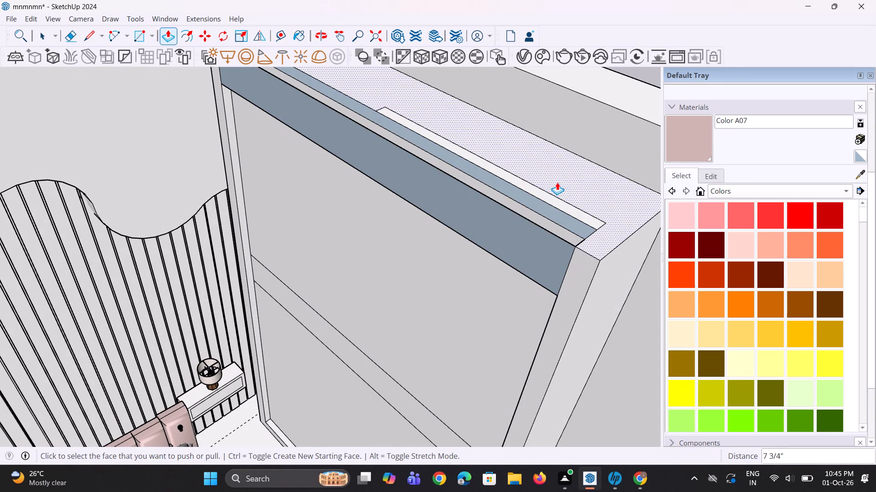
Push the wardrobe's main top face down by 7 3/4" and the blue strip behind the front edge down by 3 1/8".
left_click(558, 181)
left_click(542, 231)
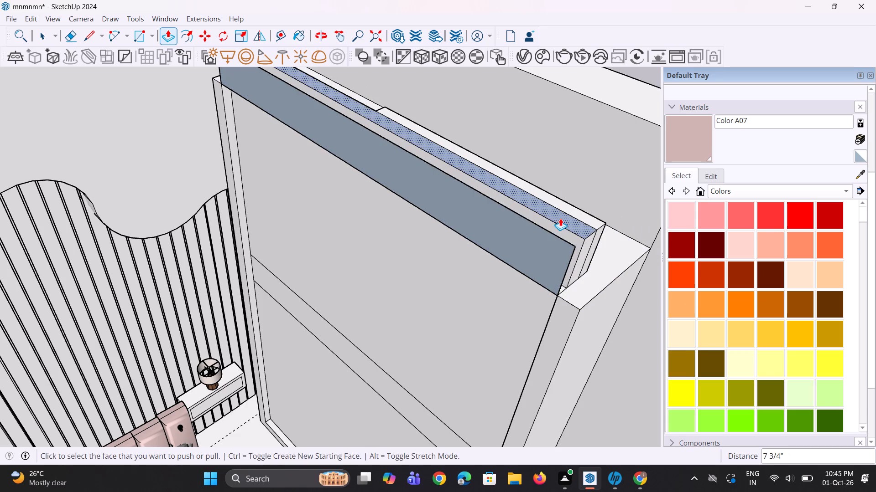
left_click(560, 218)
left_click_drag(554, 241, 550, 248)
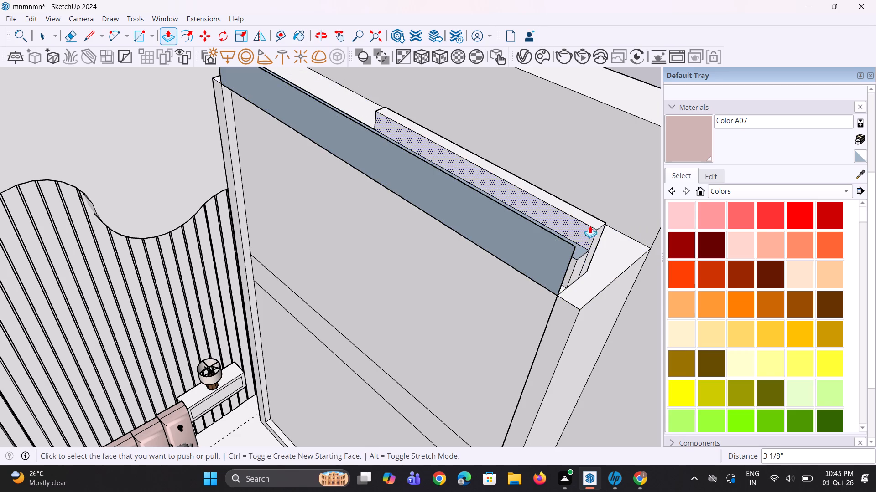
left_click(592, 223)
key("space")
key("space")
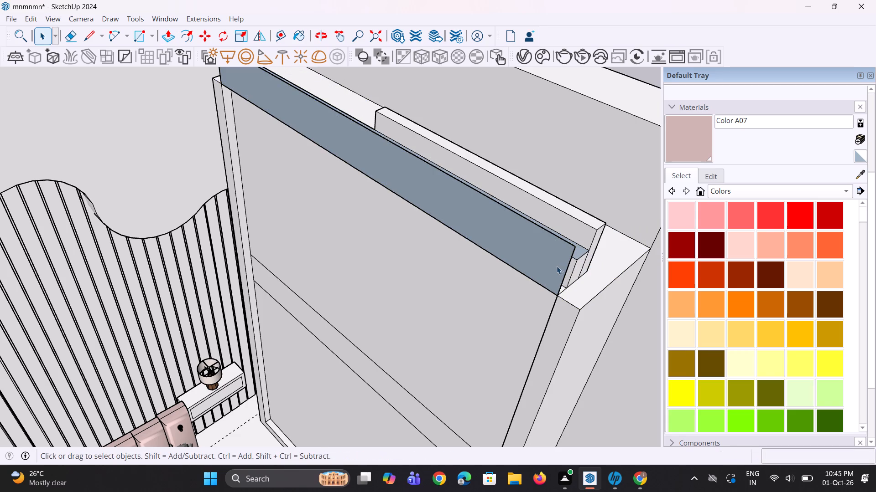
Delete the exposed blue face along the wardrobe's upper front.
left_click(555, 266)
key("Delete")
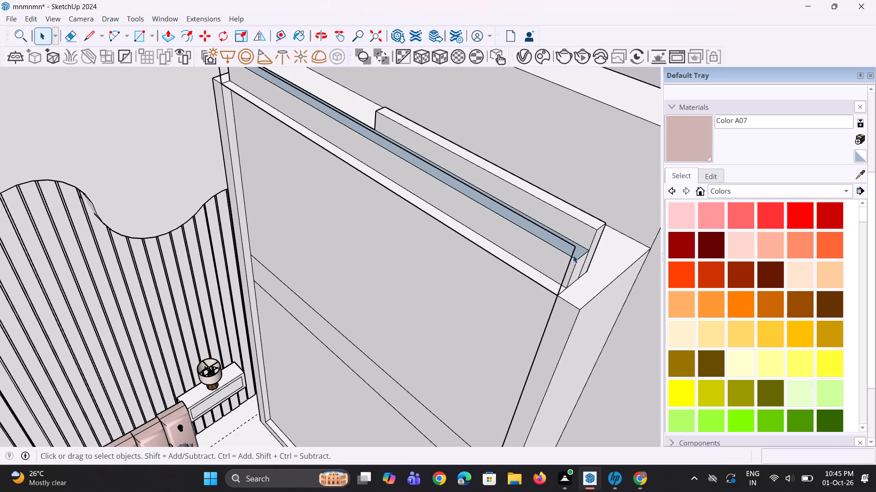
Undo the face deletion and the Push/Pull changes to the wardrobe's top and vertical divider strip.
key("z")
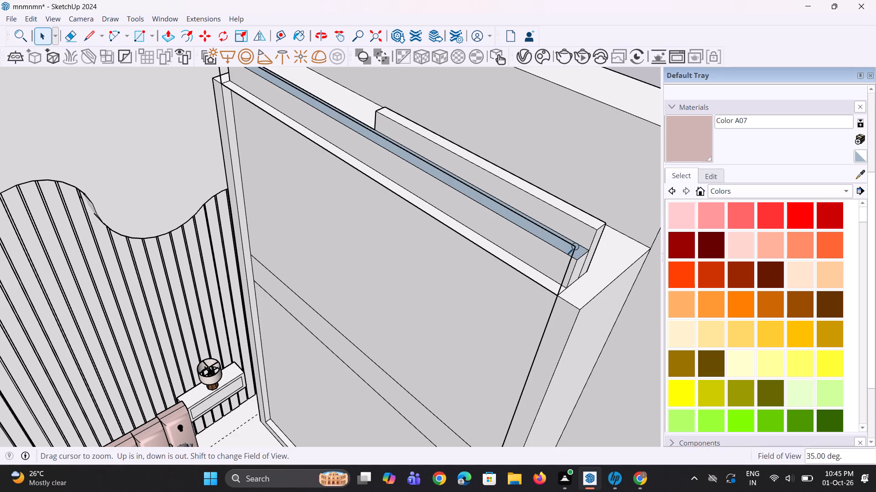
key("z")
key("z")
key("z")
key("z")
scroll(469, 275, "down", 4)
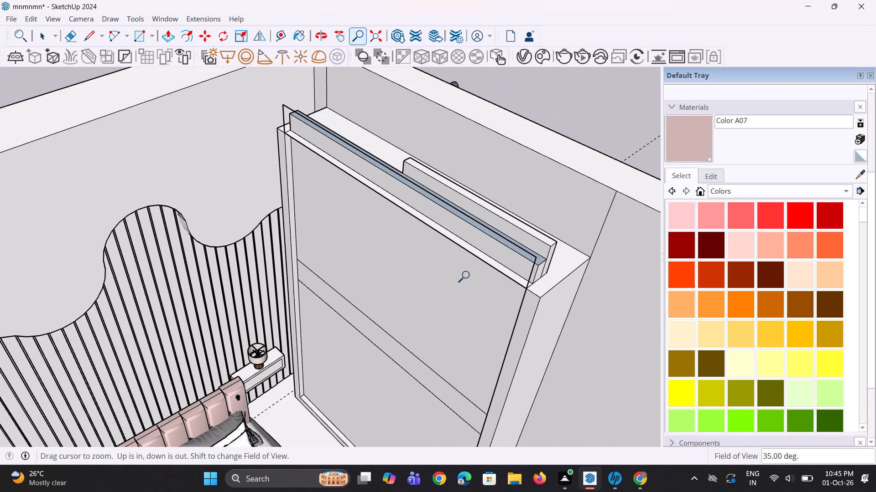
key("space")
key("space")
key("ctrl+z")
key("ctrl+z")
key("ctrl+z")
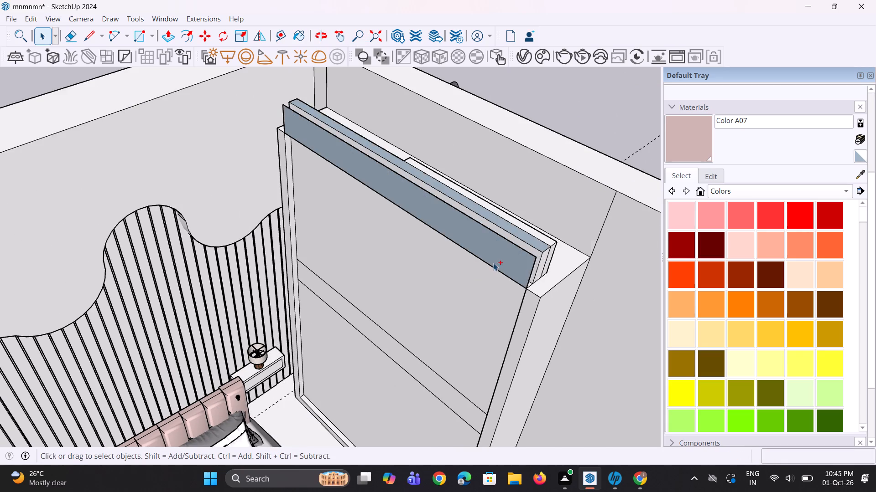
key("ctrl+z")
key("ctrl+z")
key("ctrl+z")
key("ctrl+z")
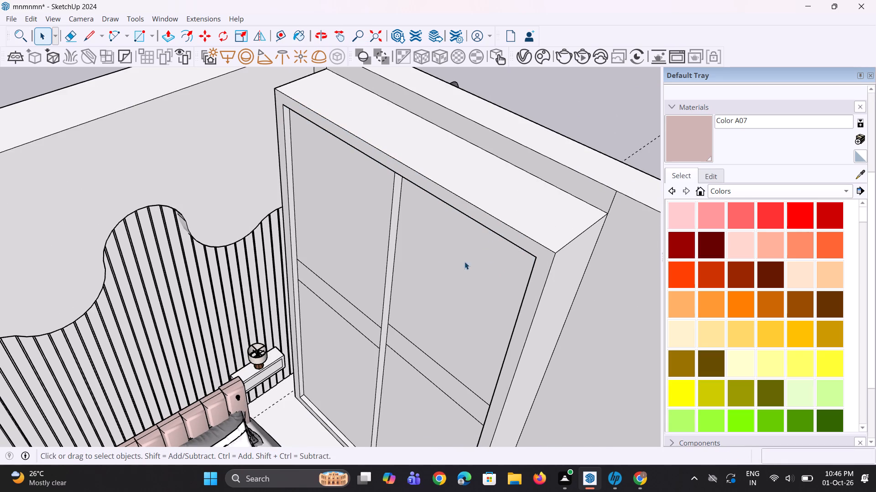
Push the wardrobe's top face down by 3" and the narrow strip along its front edge down by 6 1/4".
scroll(428, 263, "down", 6)
middle_click_drag(511, 257, 537, 230)
scroll(469, 173, "up", 2)
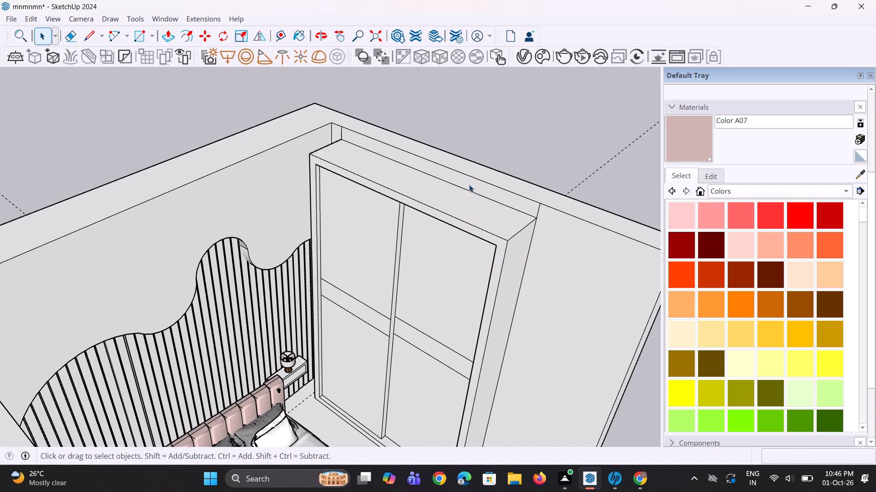
key("p")
left_click(459, 210)
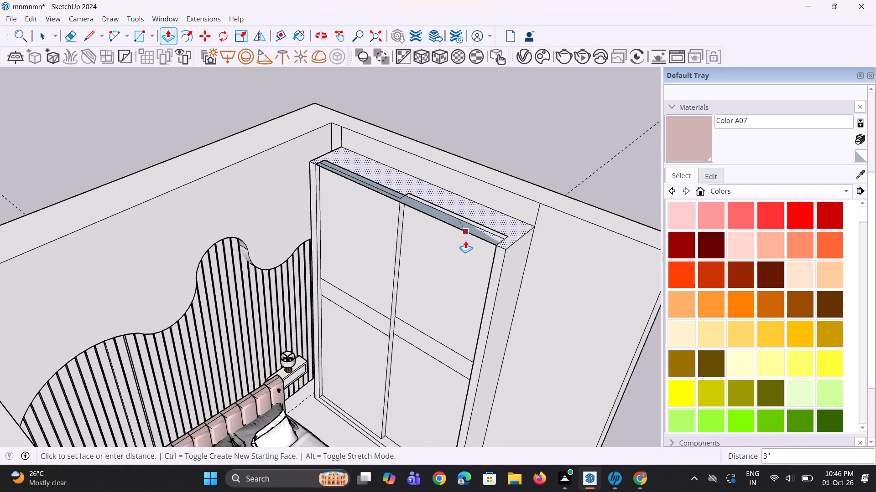
left_click(465, 247)
left_click(469, 230)
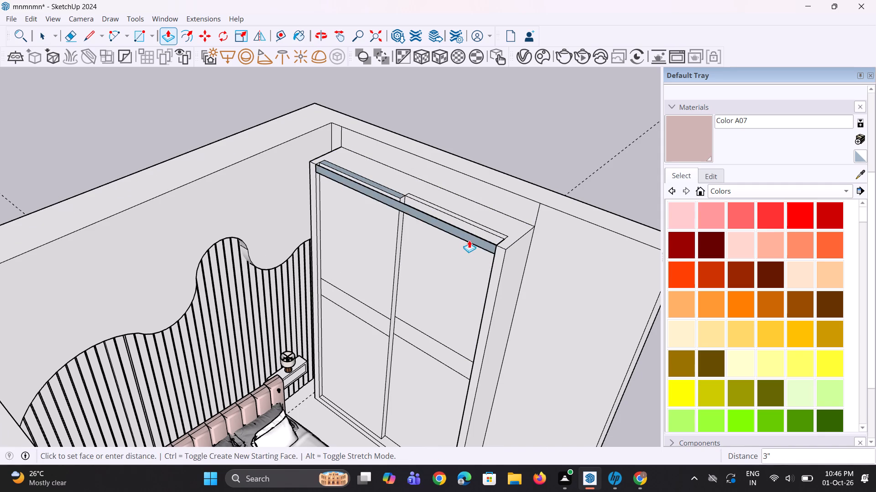
left_click(468, 247)
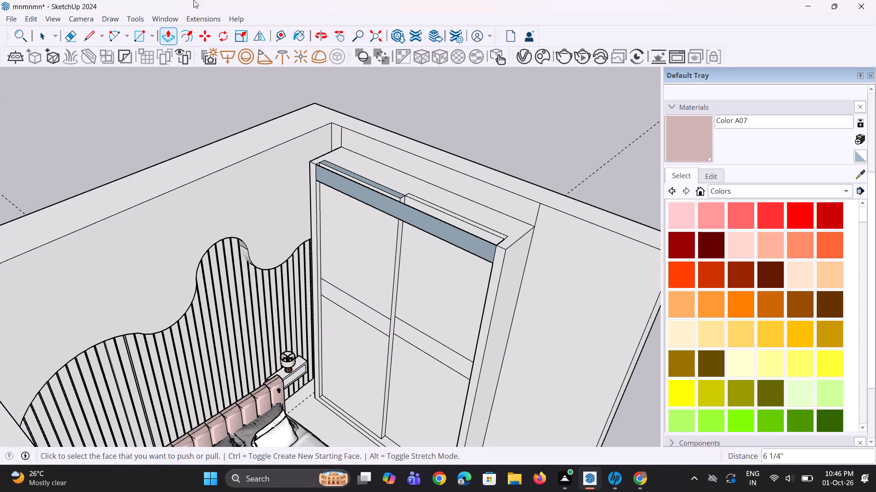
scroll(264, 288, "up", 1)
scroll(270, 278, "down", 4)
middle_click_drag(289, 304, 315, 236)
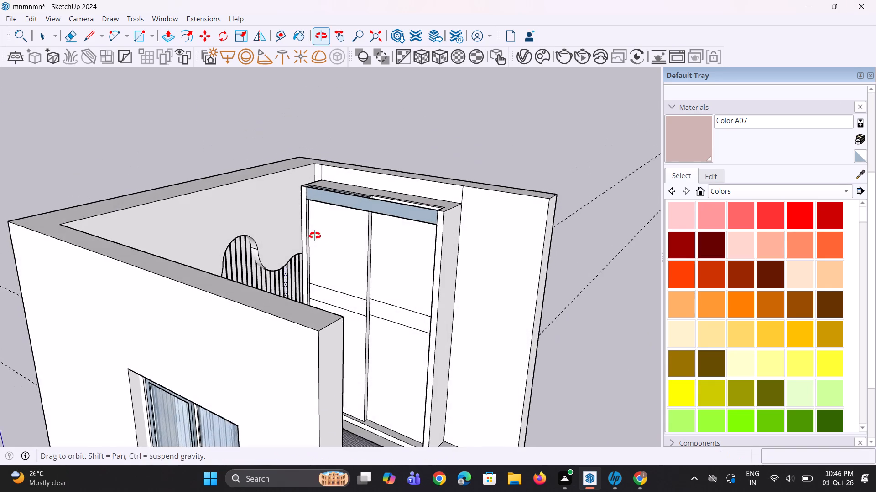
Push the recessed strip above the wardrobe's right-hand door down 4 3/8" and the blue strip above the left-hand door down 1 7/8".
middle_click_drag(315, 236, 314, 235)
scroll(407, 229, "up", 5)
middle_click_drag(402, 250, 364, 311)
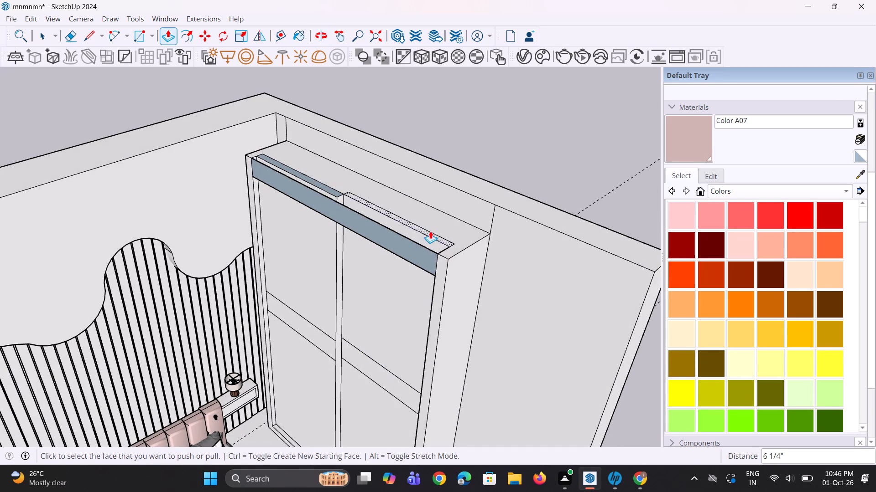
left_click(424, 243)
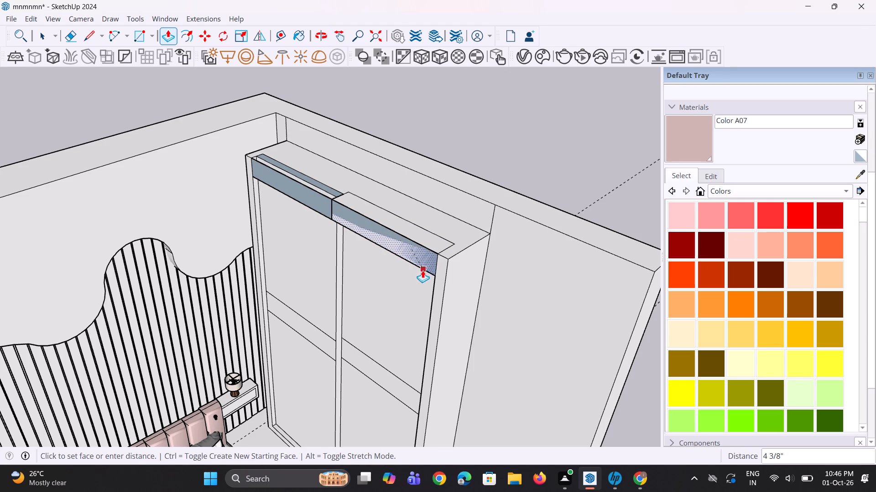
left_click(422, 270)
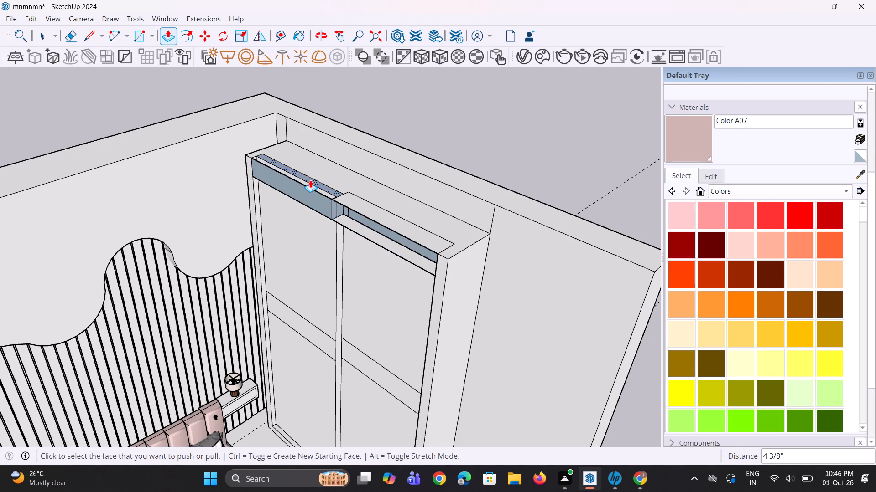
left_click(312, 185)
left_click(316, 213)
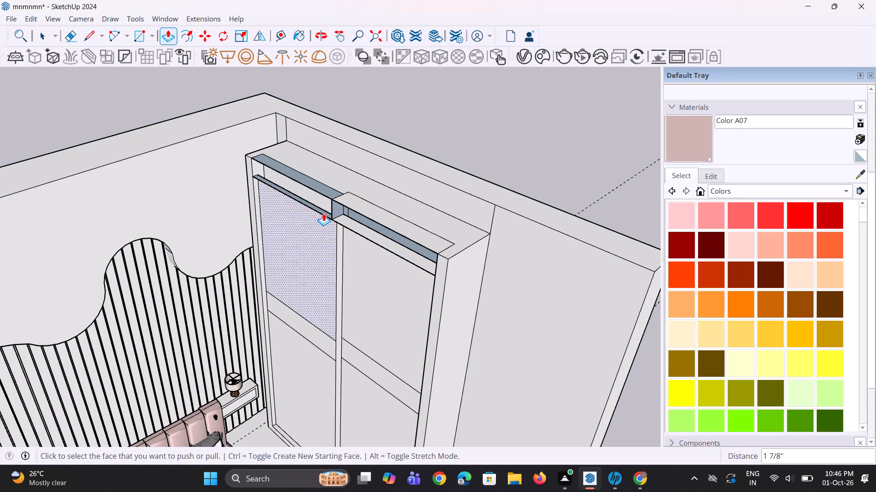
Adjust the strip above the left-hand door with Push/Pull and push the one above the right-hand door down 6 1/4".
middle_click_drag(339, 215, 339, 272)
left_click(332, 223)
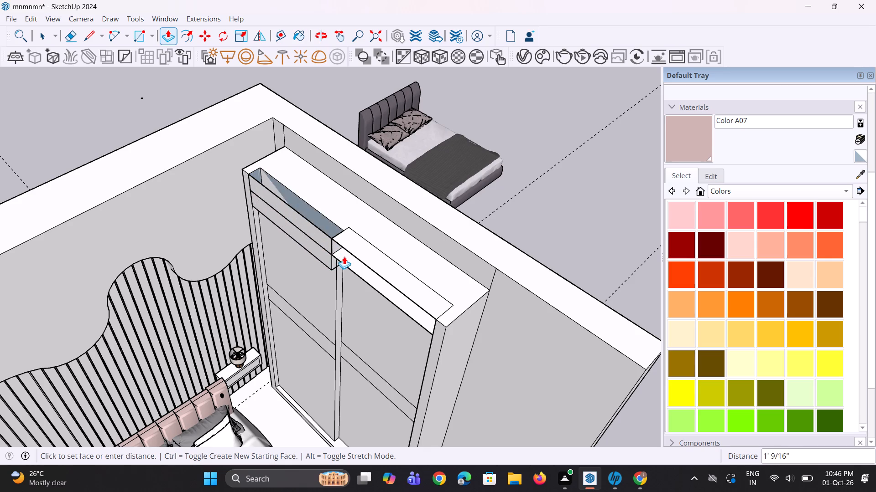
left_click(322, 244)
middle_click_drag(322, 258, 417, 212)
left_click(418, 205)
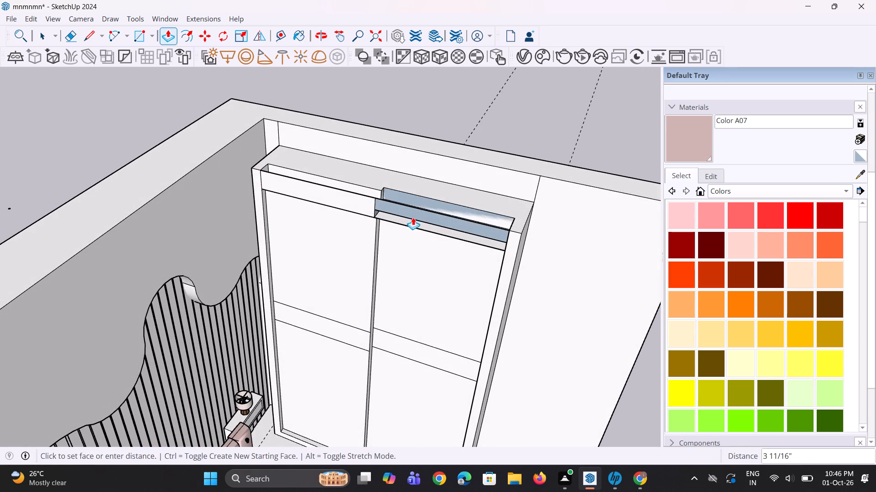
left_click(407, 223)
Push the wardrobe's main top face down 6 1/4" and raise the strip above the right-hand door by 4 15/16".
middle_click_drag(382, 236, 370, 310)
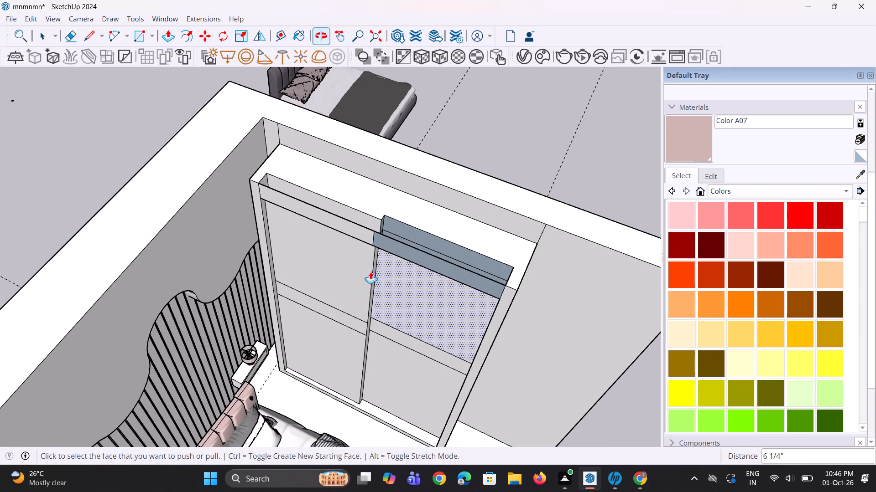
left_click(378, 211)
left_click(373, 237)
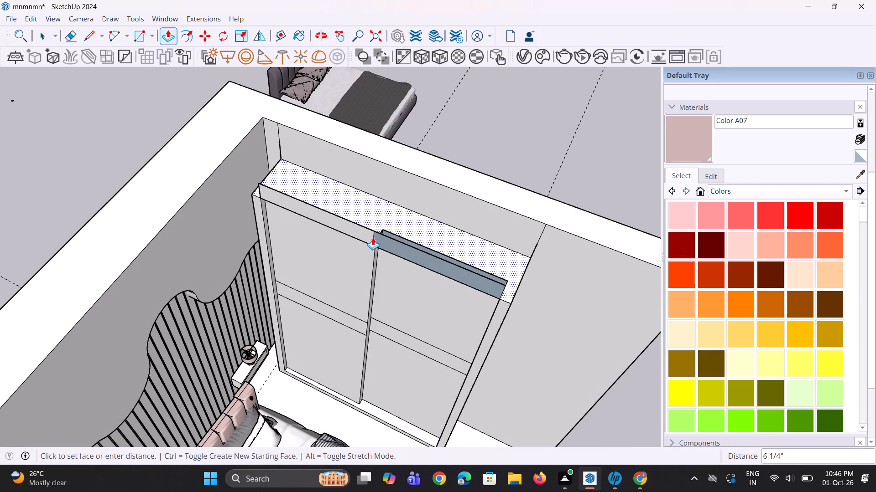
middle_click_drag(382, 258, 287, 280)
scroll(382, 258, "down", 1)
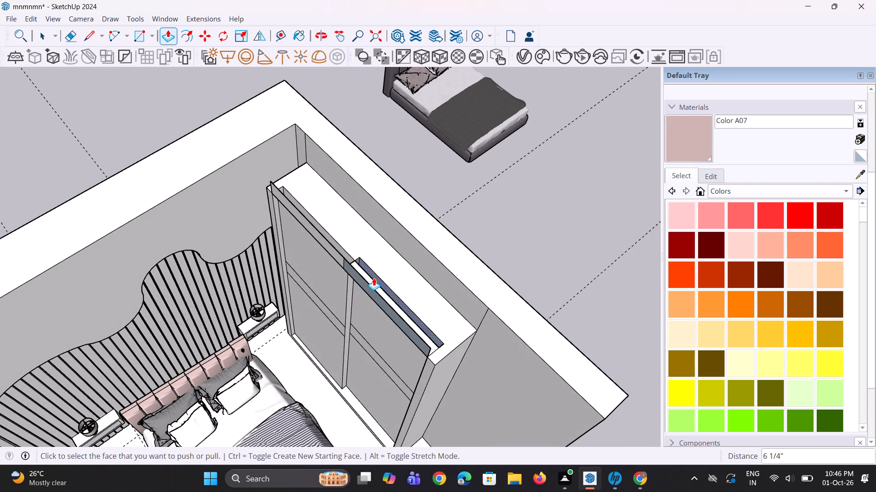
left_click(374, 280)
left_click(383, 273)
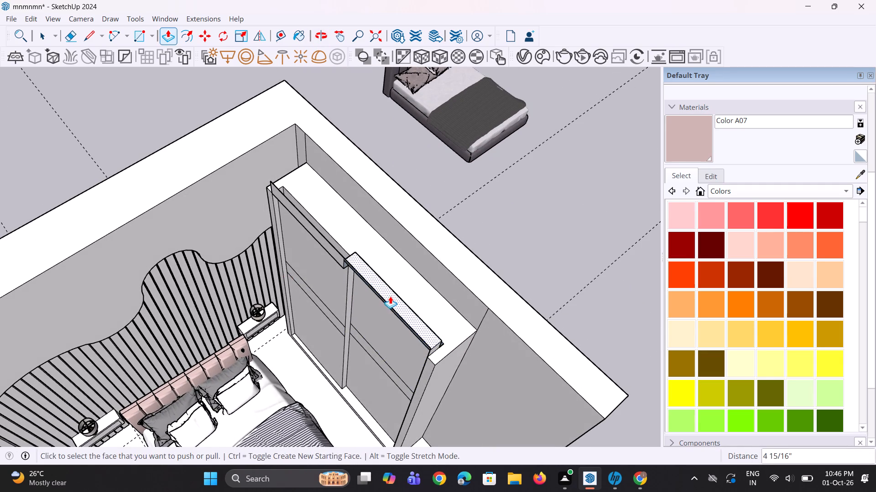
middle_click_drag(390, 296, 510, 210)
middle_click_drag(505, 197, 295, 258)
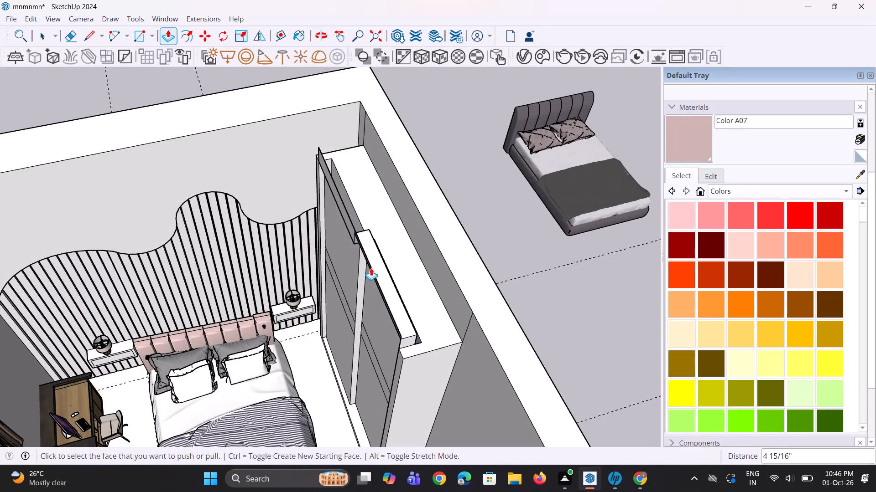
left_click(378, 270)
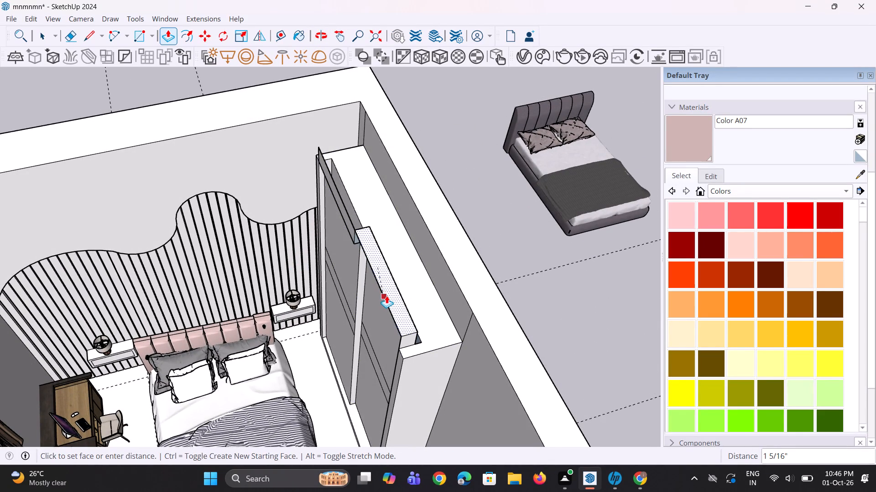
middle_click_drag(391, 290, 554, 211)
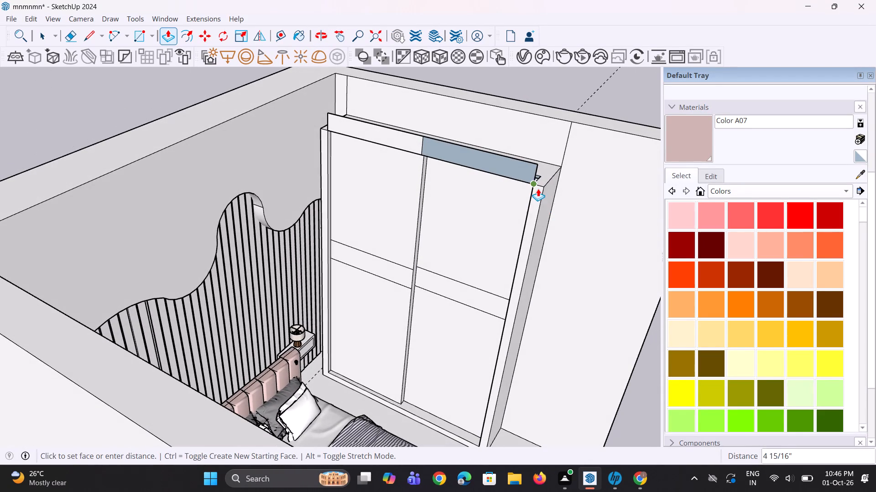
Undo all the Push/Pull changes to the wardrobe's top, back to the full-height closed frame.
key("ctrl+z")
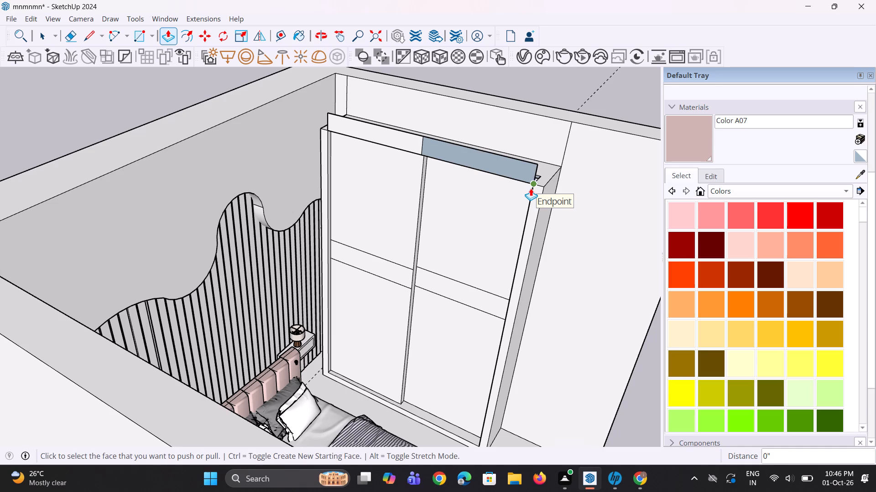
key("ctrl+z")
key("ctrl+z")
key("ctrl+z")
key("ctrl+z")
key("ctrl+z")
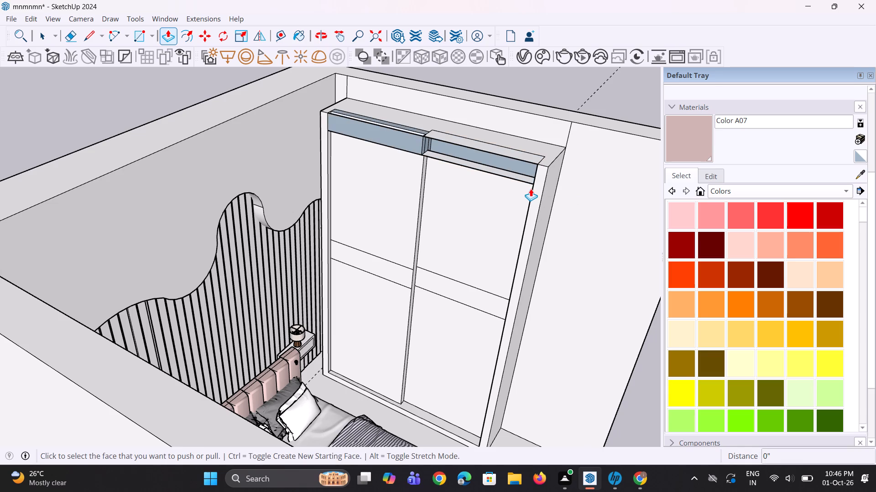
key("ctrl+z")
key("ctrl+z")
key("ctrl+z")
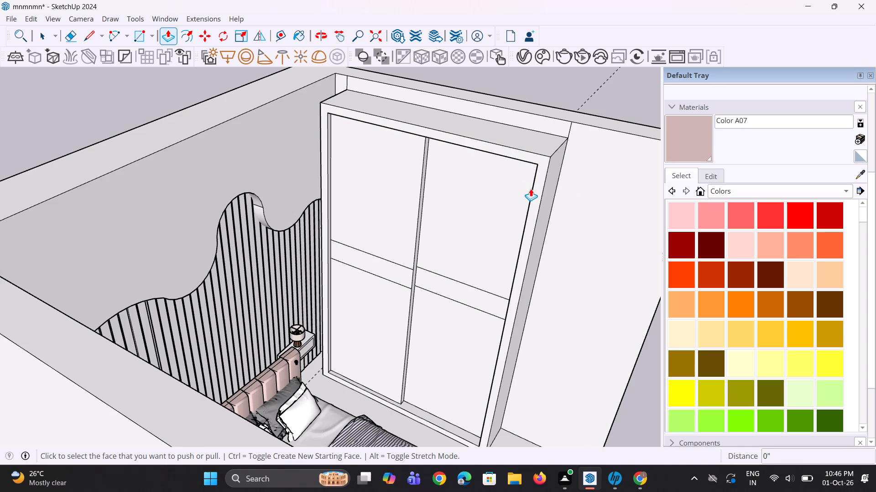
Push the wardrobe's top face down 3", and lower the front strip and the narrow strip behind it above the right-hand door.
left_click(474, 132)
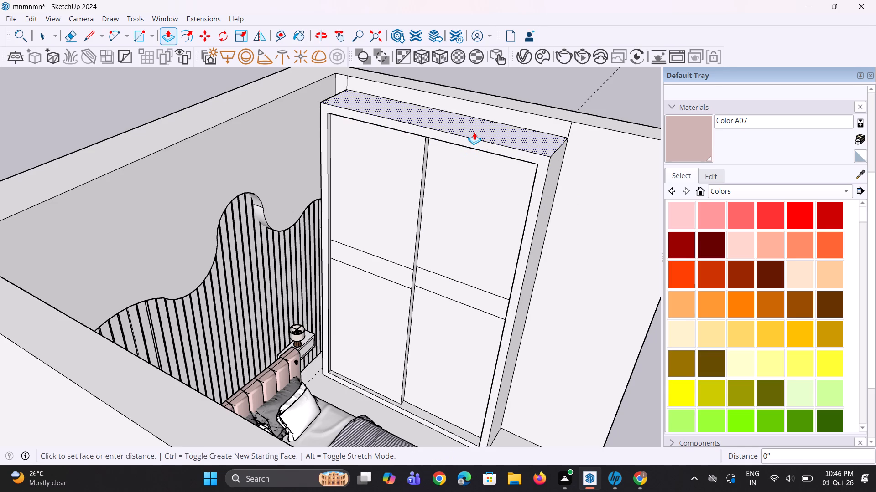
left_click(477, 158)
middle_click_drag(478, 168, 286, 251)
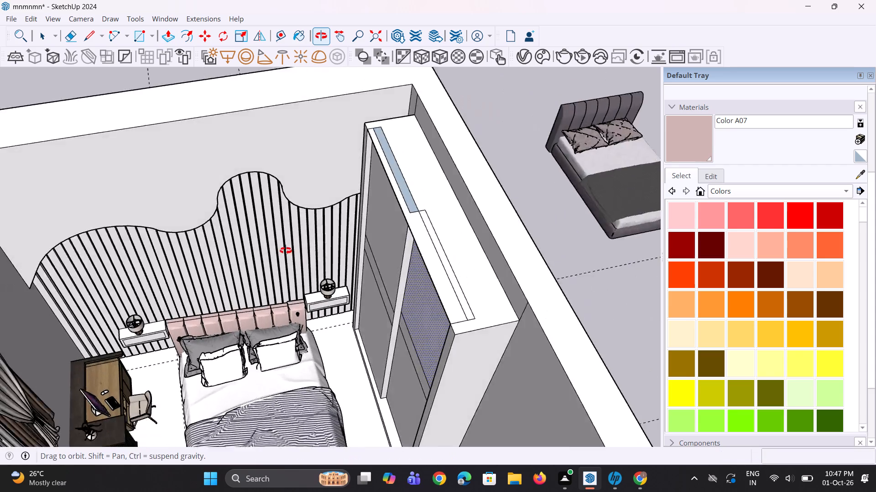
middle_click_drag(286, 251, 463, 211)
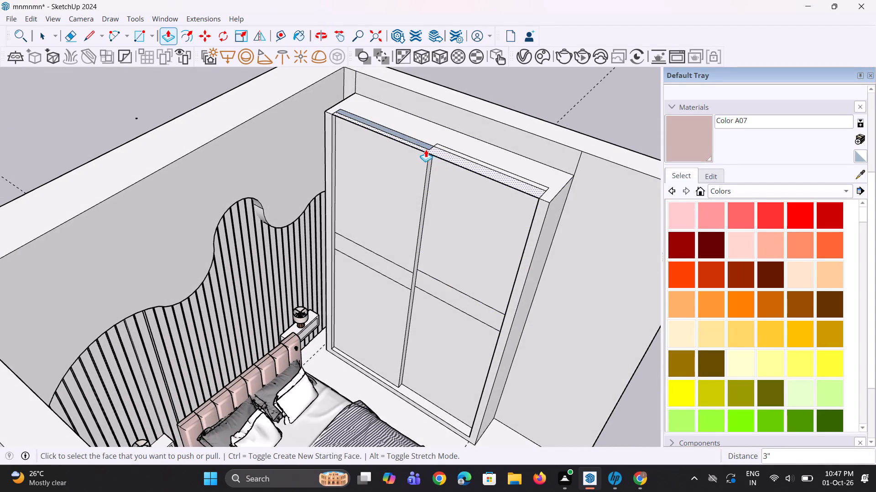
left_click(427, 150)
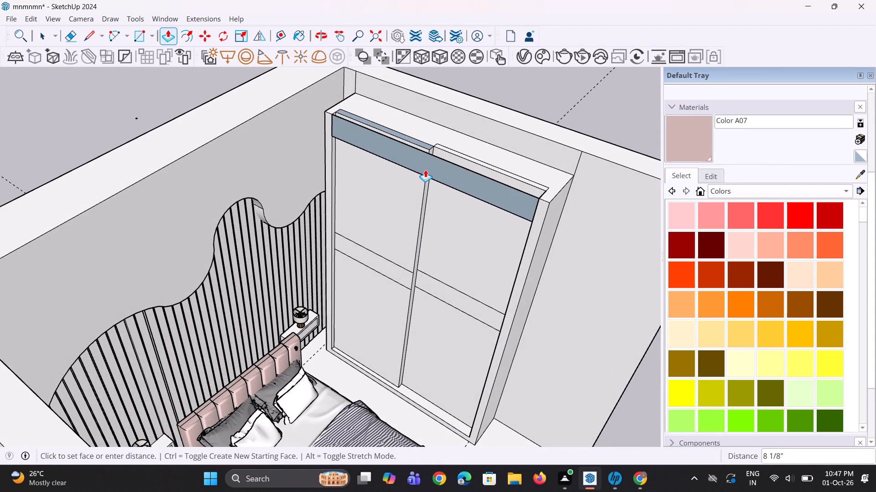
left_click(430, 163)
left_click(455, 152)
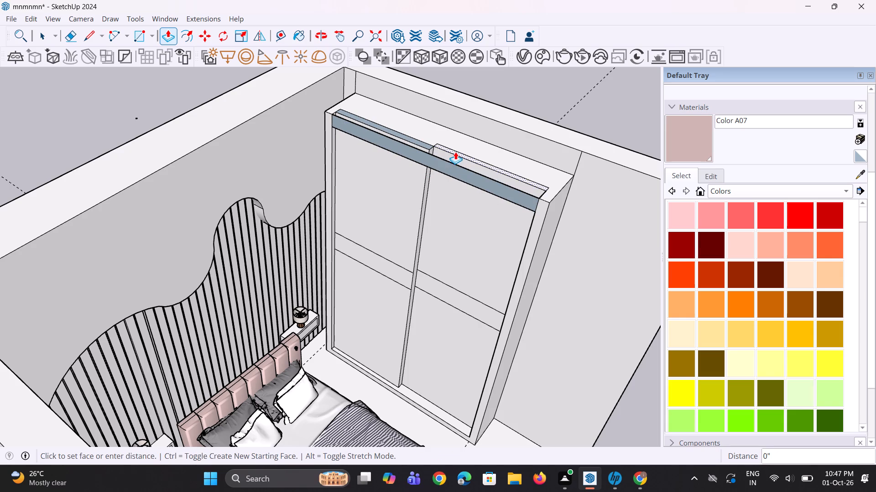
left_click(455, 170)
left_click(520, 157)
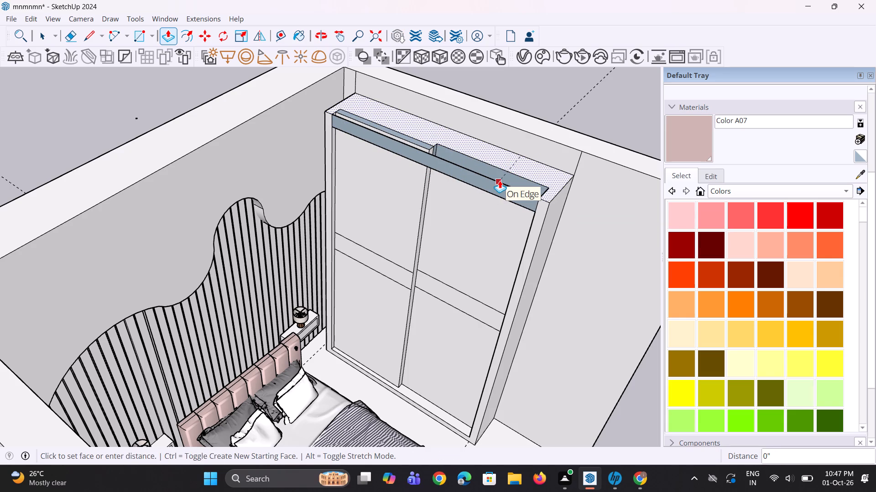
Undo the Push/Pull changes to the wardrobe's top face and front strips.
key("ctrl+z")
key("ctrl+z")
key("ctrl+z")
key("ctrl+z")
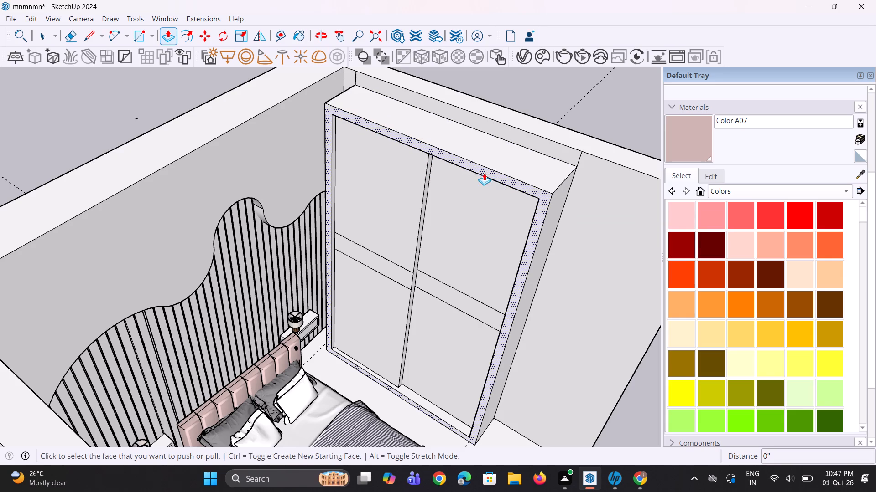
Raise the wardrobe's top face 5/8" with Push/Pull, and push it down 2 7/16" and a further 1 3/16".
left_click(475, 159)
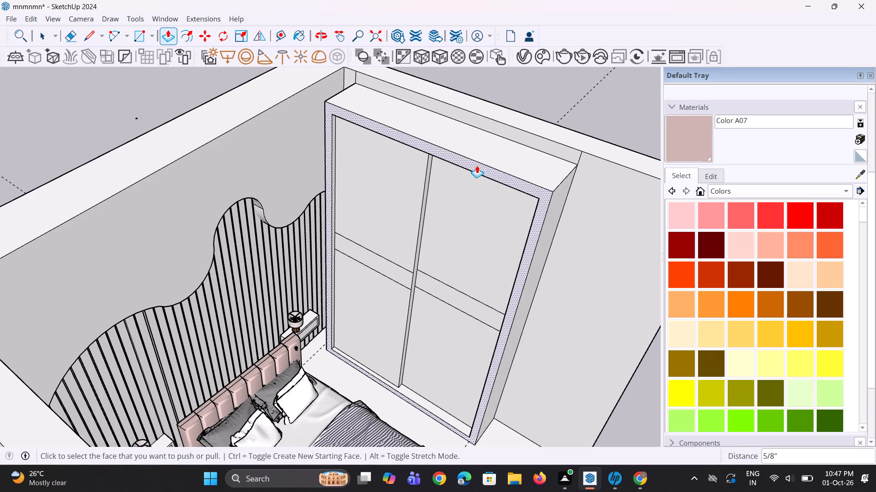
left_click(507, 169)
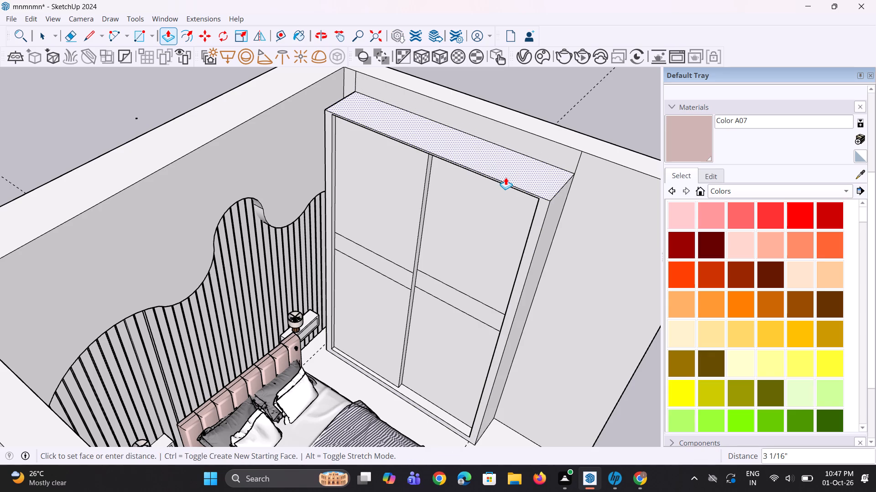
left_click(506, 176)
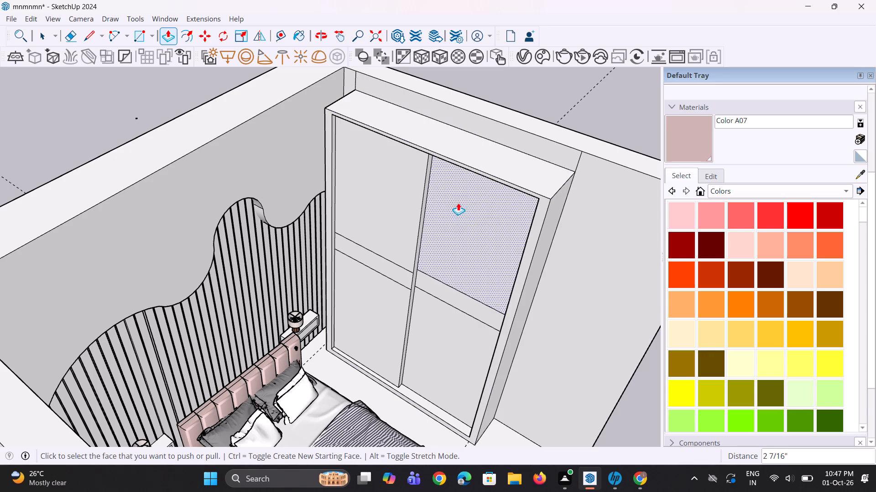
left_click(477, 157)
left_click(477, 176)
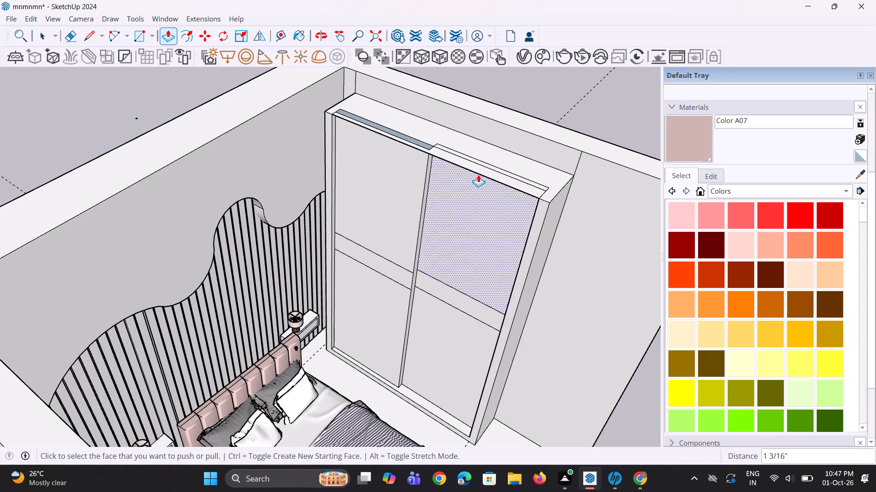
Push the wardrobe's front top strip down 2 15/16" and the blue strip behind it above the left-hand door down about 2 15/16".
left_click(482, 166)
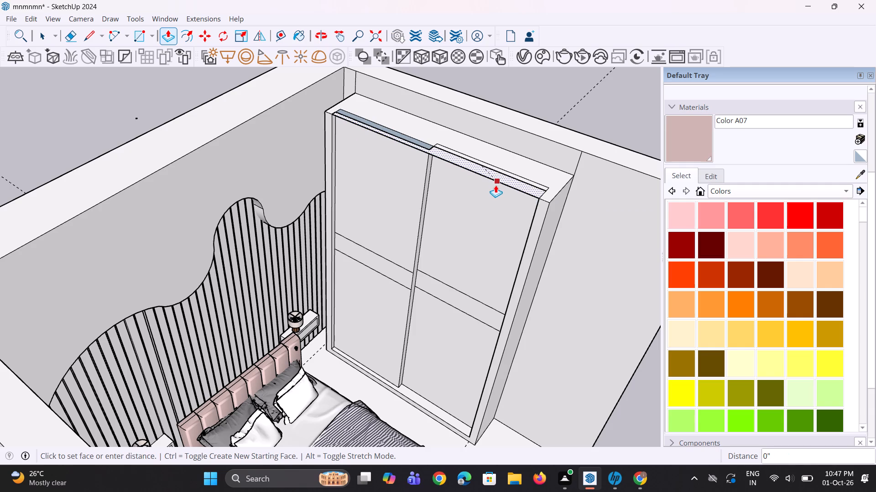
left_click(495, 185)
middle_click_drag(480, 180, 379, 86)
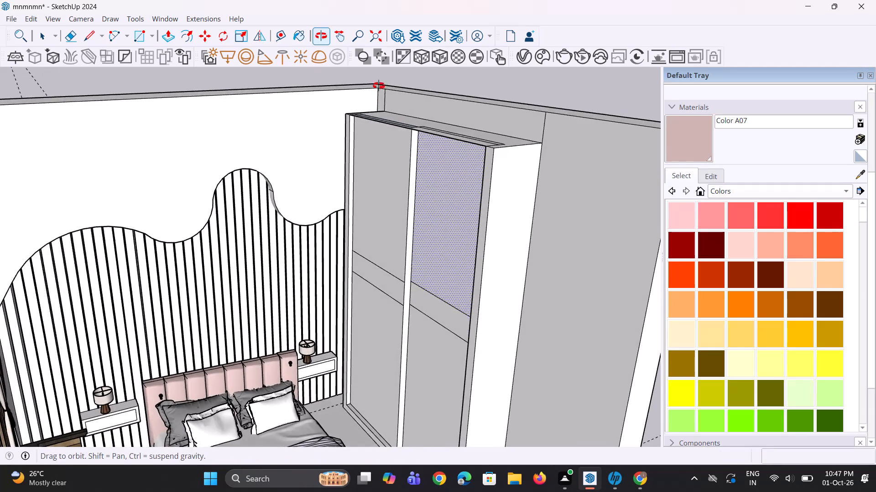
middle_click_drag(379, 86, 498, 109)
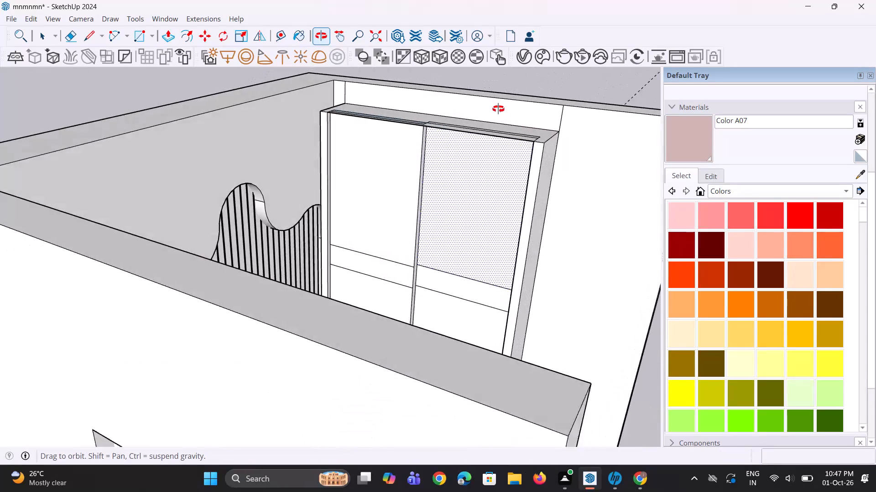
middle_click_drag(498, 109, 495, 161)
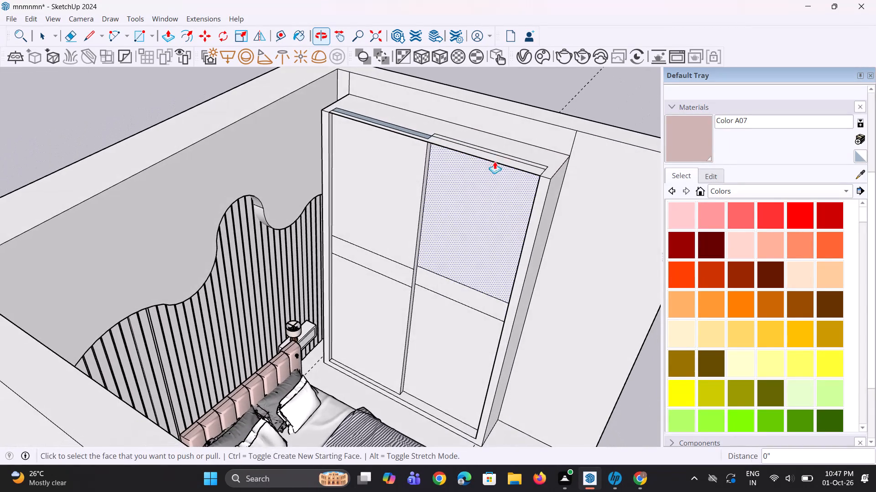
scroll(408, 129, "up", 2)
left_click(407, 133)
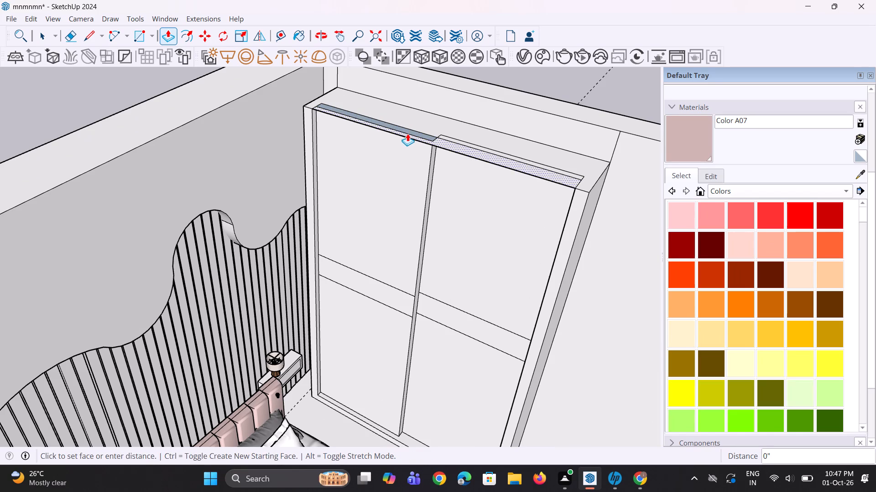
left_click(412, 144)
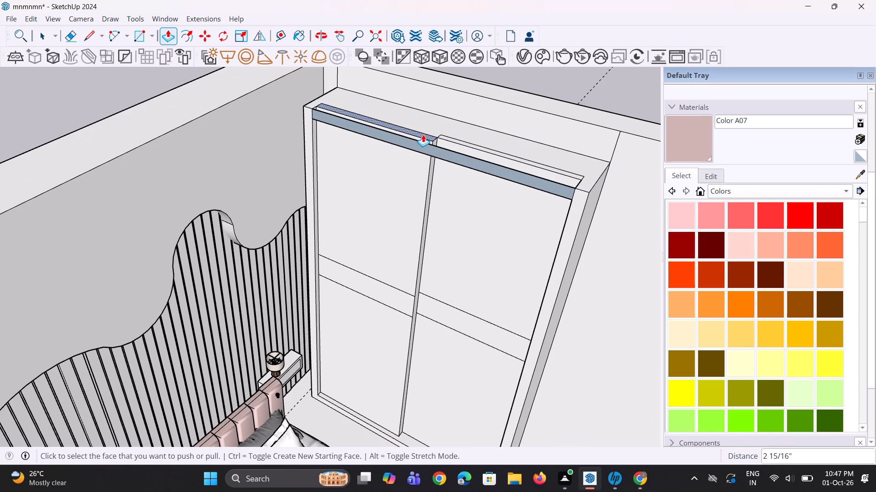
left_click(423, 134)
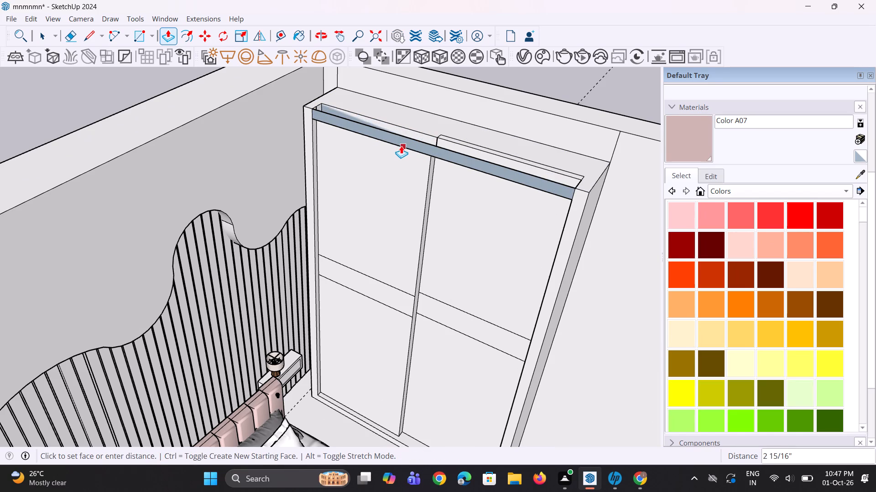
left_click(399, 146)
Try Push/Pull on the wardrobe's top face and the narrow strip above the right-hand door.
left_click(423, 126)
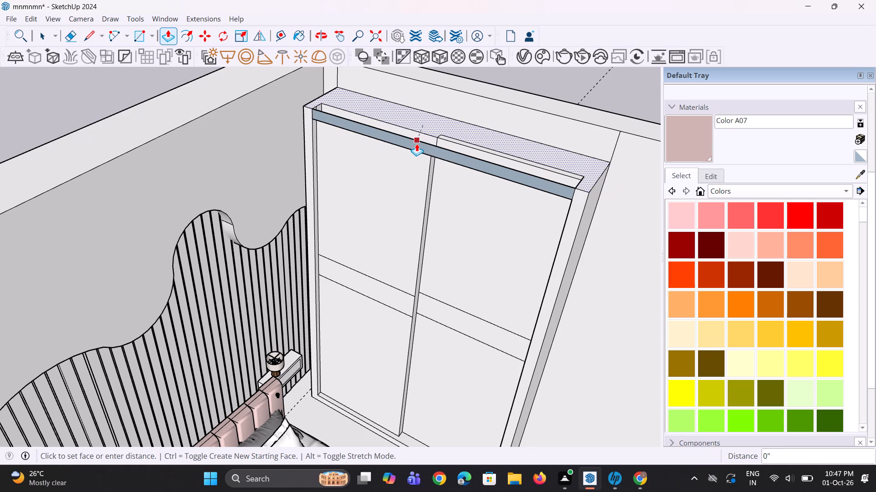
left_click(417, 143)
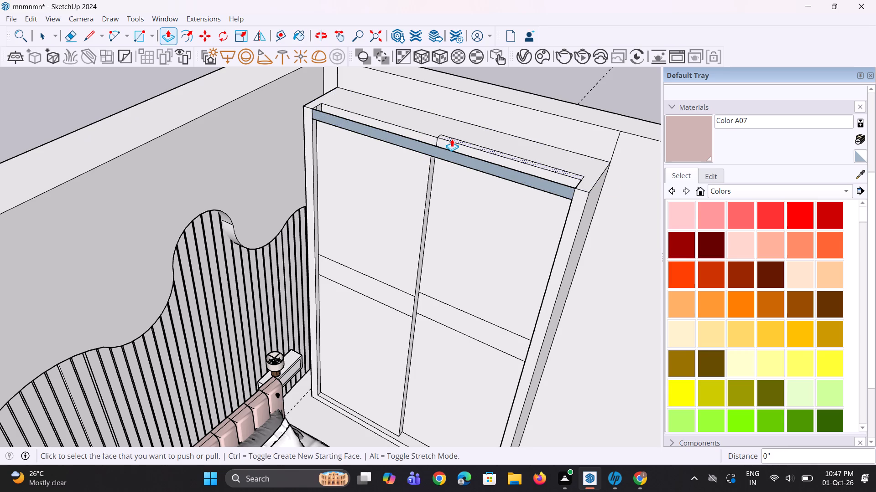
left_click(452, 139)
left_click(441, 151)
Delete the blue face across the wardrobe's top front and the leftover edge above it.
middle_click_drag(437, 150, 454, 116)
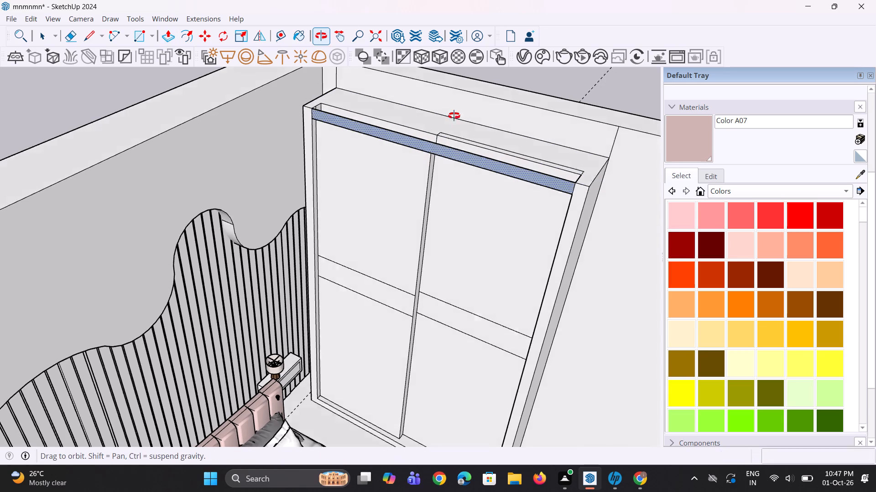
middle_click_drag(454, 116, 485, 127)
scroll(347, 132, "up", 2)
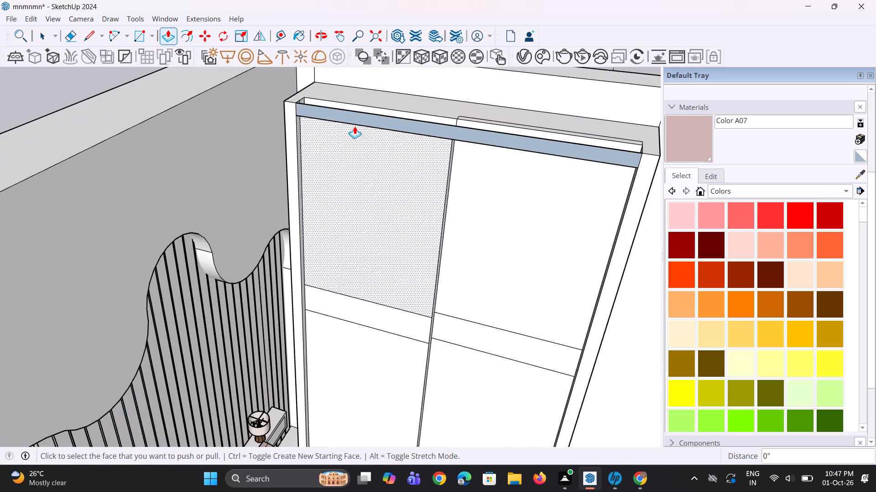
key("space")
left_click(360, 123)
middle_click_drag(260, 218, 47, 219)
scroll(381, 229, "up", 2)
key("Delete")
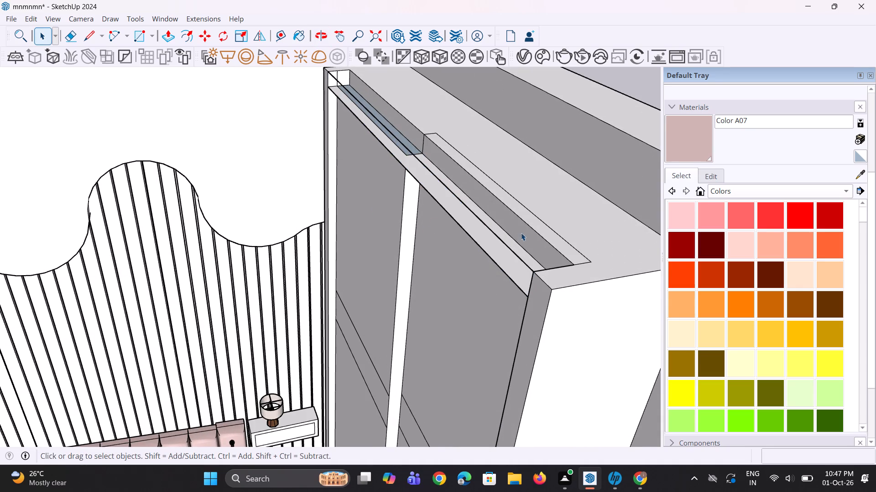
middle_click_drag(476, 239, 595, 252)
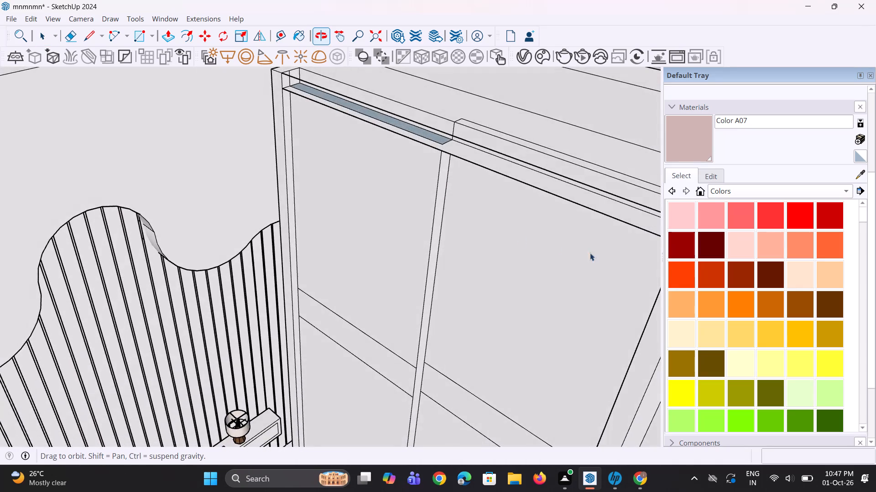
scroll(403, 212, "down", 4)
middle_click_drag(400, 214, 472, 153)
scroll(465, 142, "up", 2)
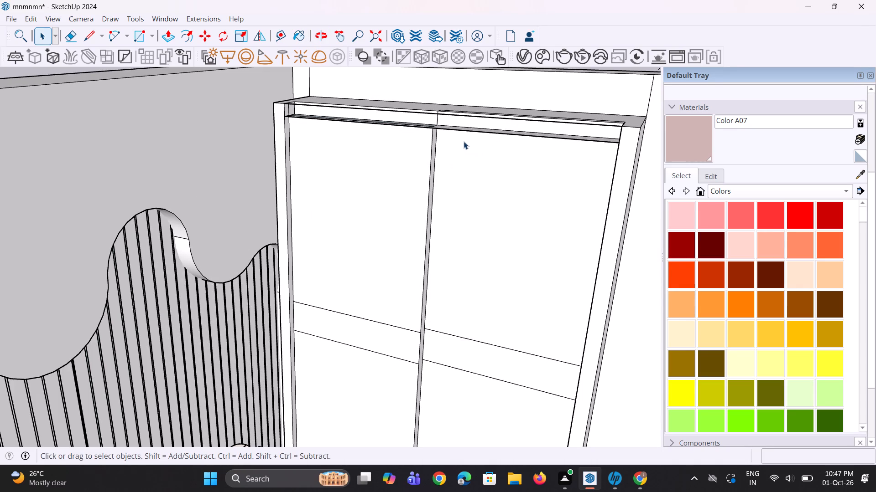
left_click(474, 116)
scroll(472, 126, "up", 2)
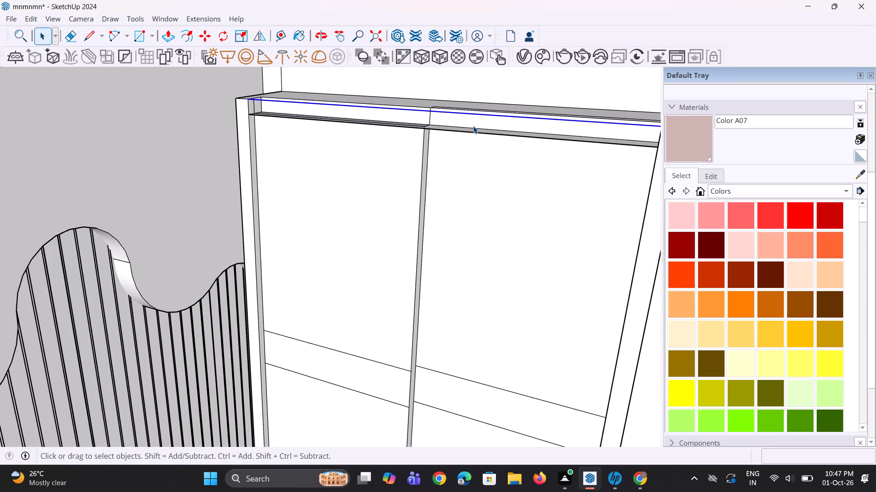
key("Delete")
Push the wardrobe's top face down level with the front strip, and the narrow strip above the right-hand door down 2 15/16".
scroll(349, 206, "down", 4)
middle_click_drag(351, 206, 366, 235)
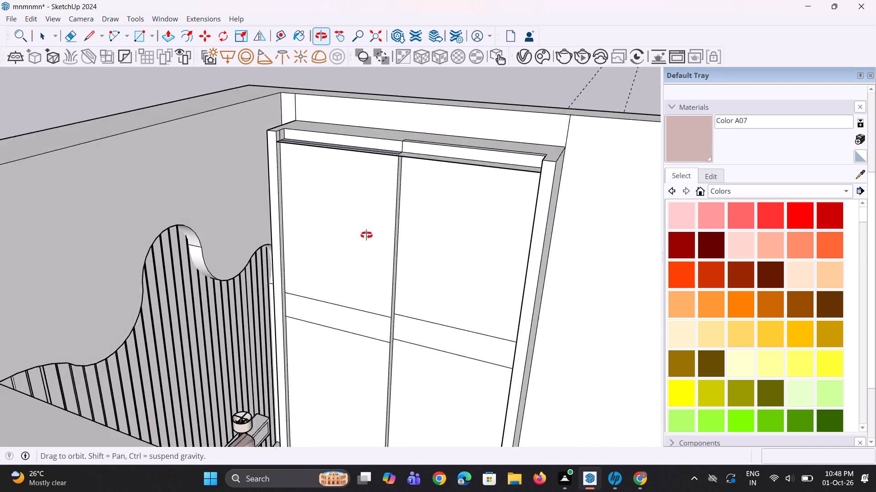
middle_click_drag(366, 235, 357, 268)
scroll(407, 210, "up", 2)
middle_click_drag(407, 204, 401, 105)
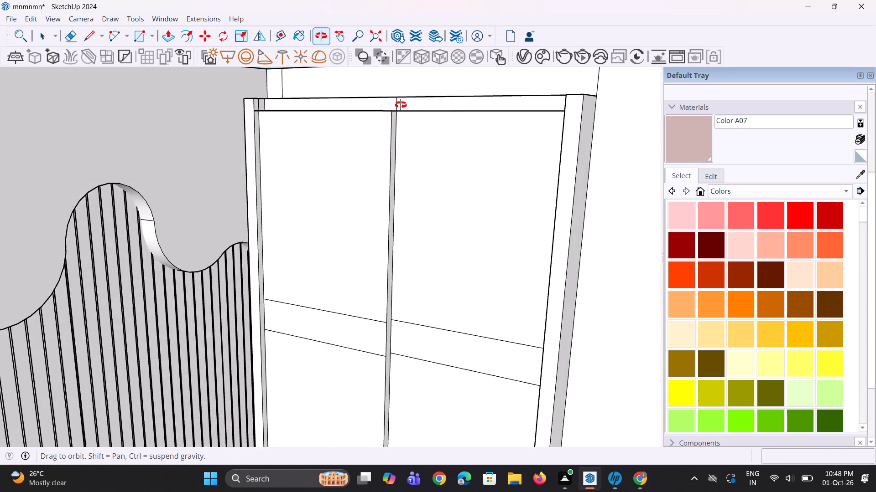
middle_click_drag(401, 105, 390, 203)
scroll(390, 203, "down", 2)
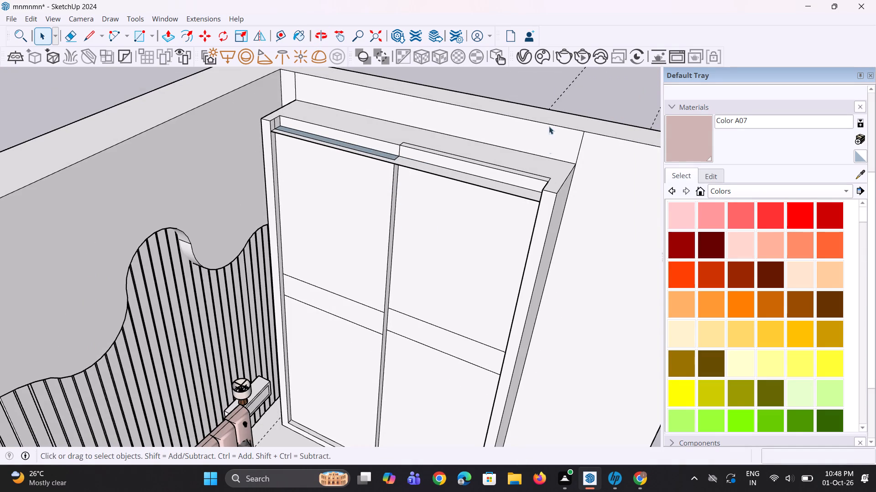
scroll(429, 144, "down", 1)
middle_click_drag(427, 149, 365, 255)
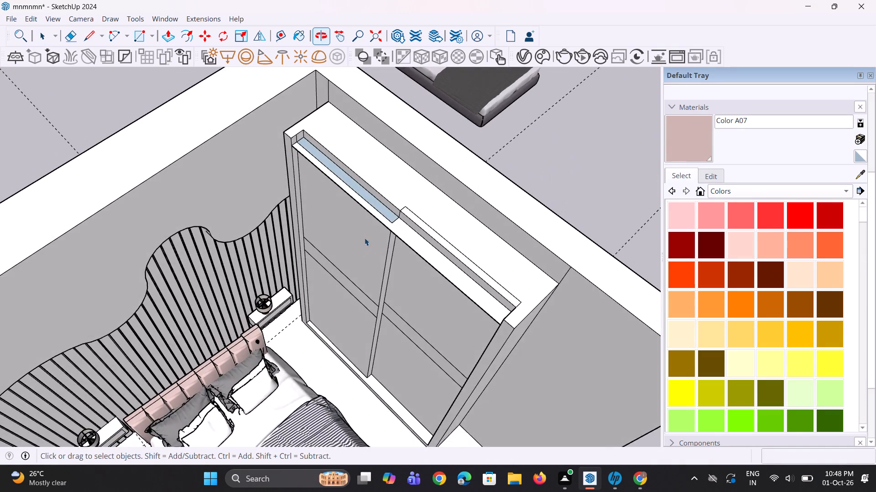
scroll(373, 215, "up", 5)
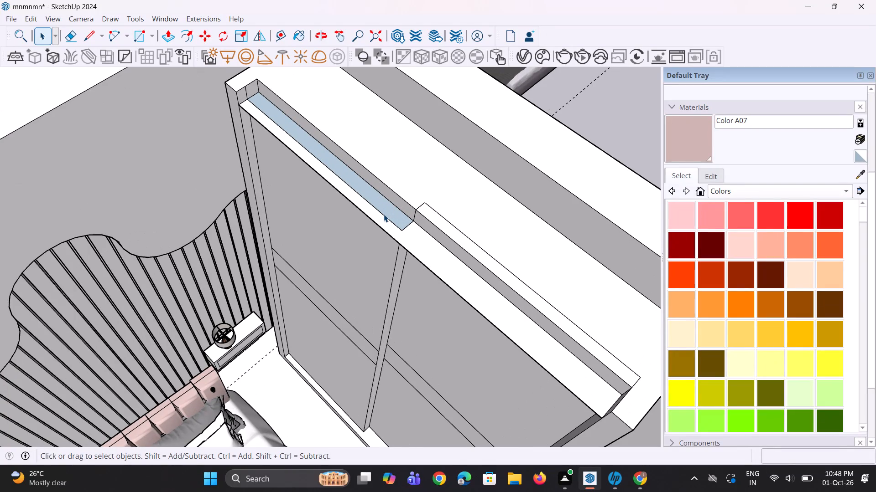
key("bracketleft")
key("p")
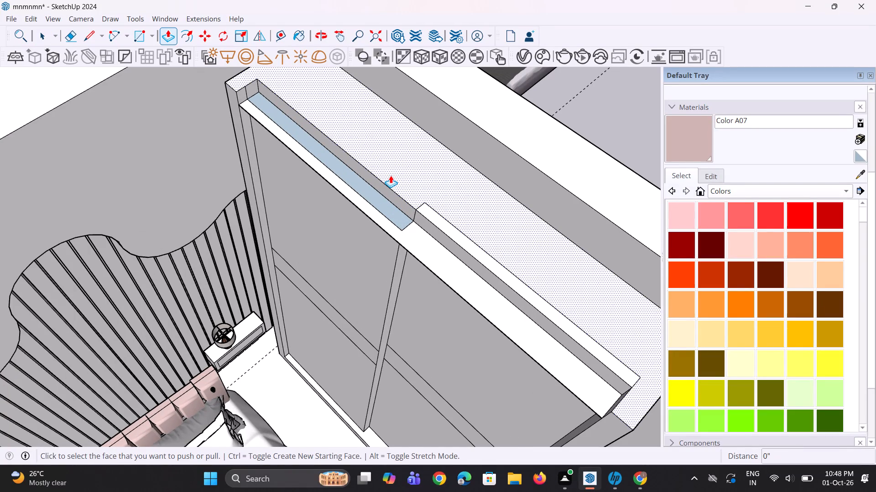
left_click(391, 175)
left_click(385, 214)
left_click(433, 219)
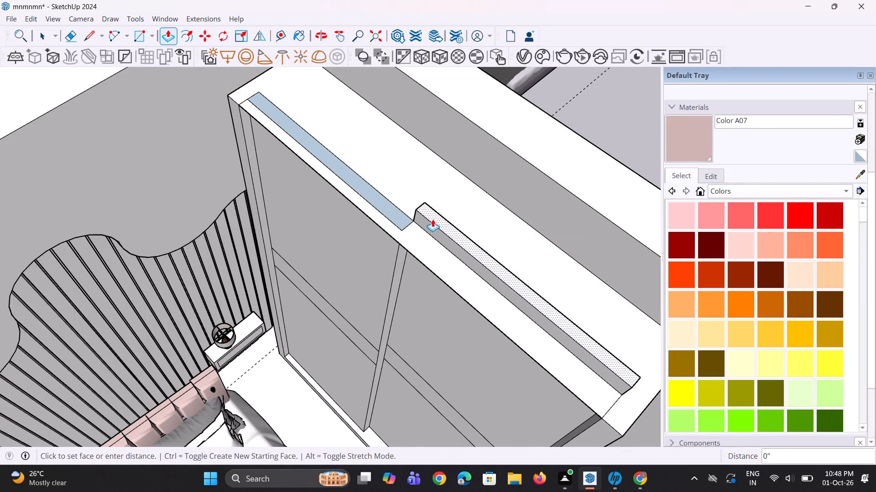
left_click(407, 240)
middle_click_drag(407, 240, 418, 231)
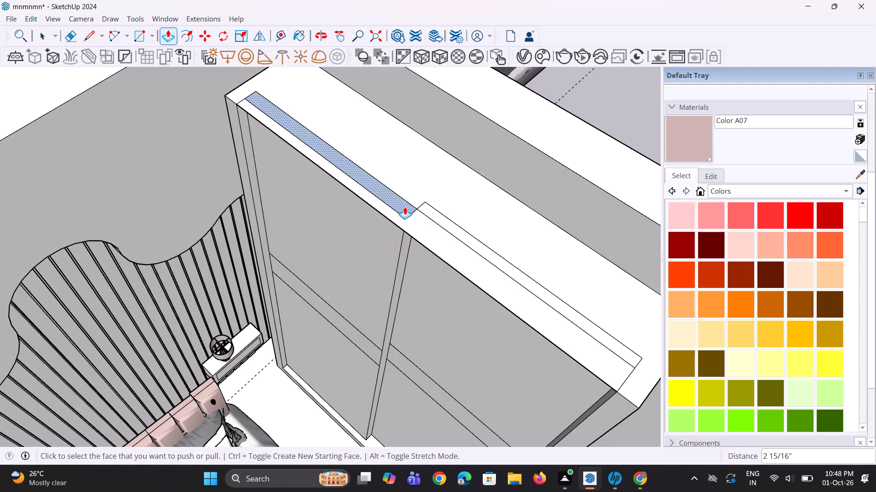
left_click(404, 205)
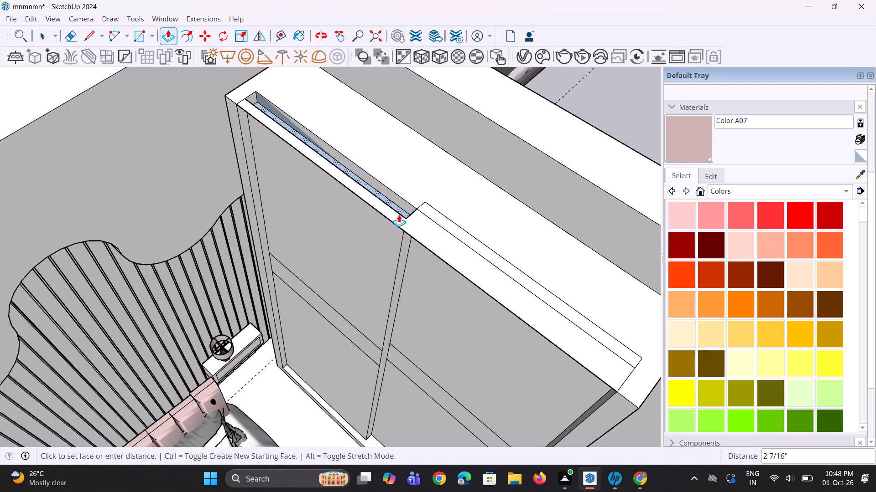
key("Escape")
Examine the wardrobe's lowered top and door proportions from inside and outside the room.
middle_click_drag(401, 223, 471, 176)
scroll(426, 200, "down", 4)
middle_click_drag(436, 199, 402, 200)
scroll(439, 190, "up", 6)
middle_click_drag(441, 190, 454, 168)
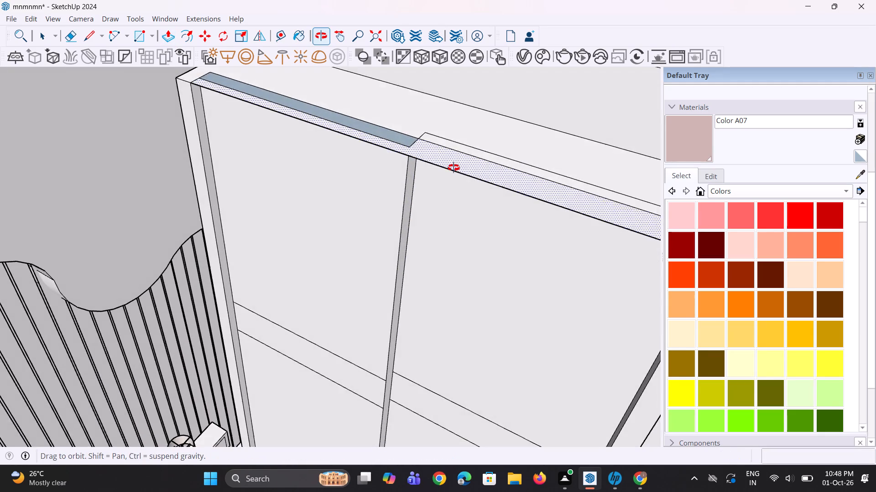
middle_click_drag(454, 168, 464, 145)
scroll(373, 218, "down", 5)
middle_click_drag(372, 219, 447, 160)
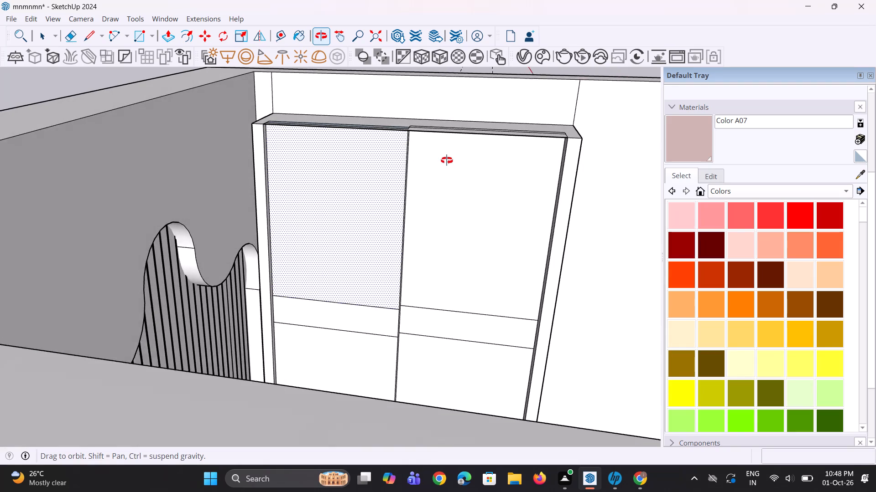
middle_click_drag(447, 160, 448, 160)
scroll(433, 200, "down", 5)
middle_click_drag(429, 202, 291, 193)
key("space")
key("space")
left_click(553, 119)
middle_click_drag(370, 246, 360, 179)
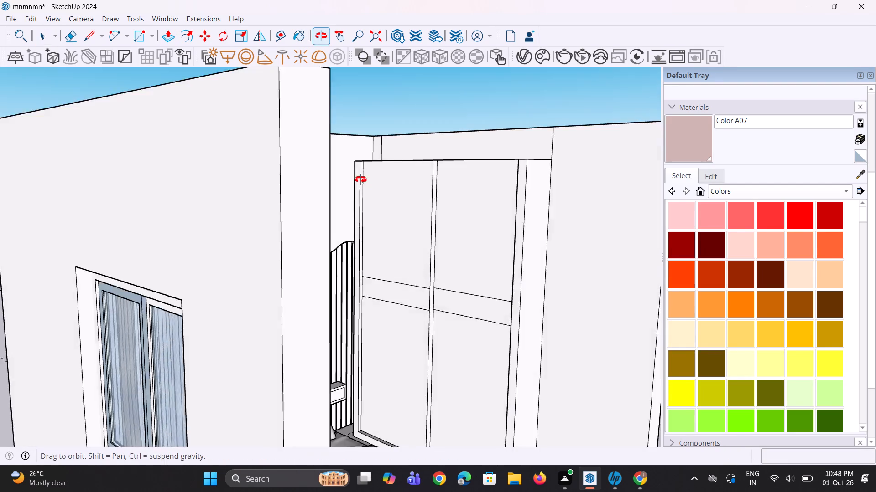
middle_click_drag(360, 179, 359, 177)
scroll(359, 210, "down", 4)
middle_click_drag(380, 226, 370, 237)
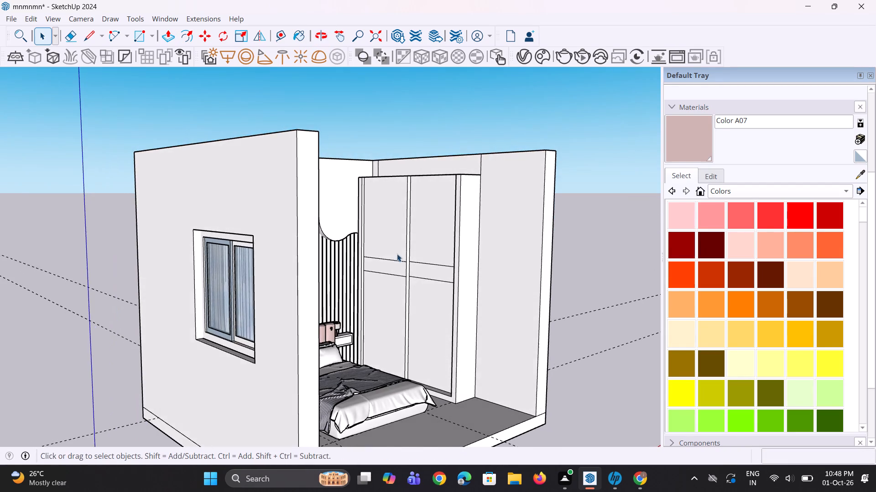
Move the horizontal bands on both wardrobe doors together straight down.
scroll(400, 255, "up", 2)
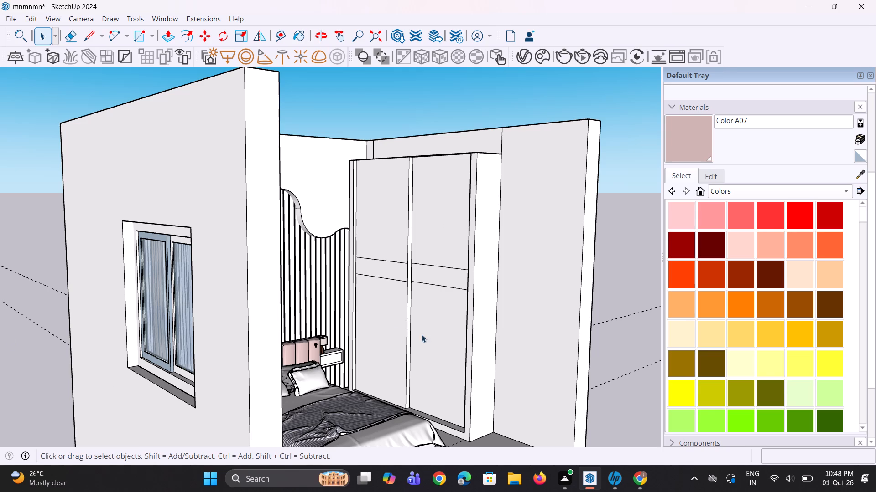
scroll(348, 269, "up", 2)
left_click(387, 277)
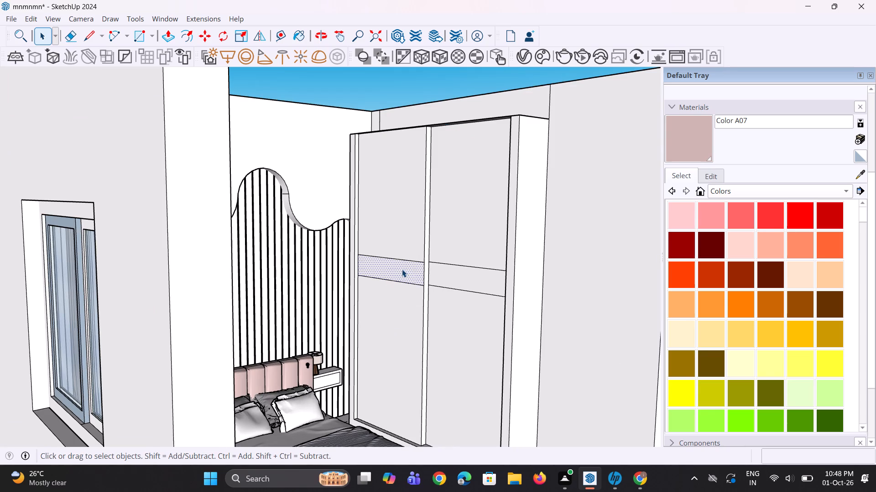
left_click(435, 281, "ctrl")
scroll(433, 298, "up", 1)
middle_click_drag(433, 300, 446, 309)
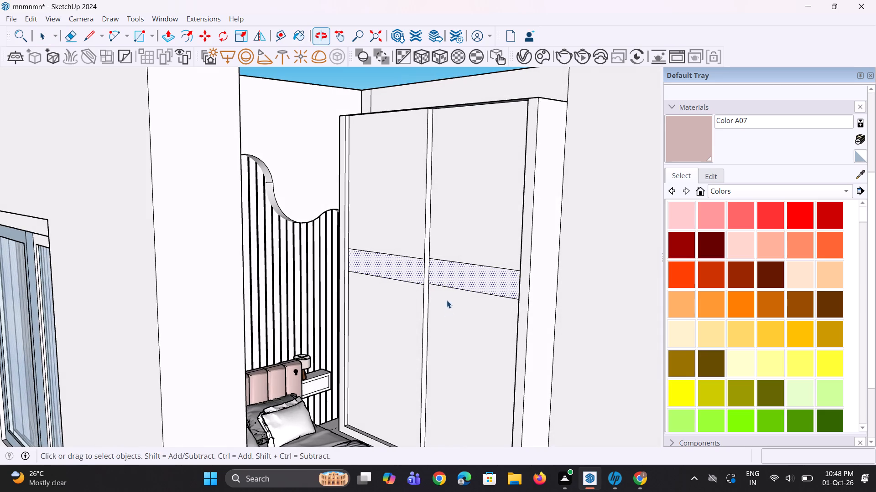
key("m")
left_click(430, 287)
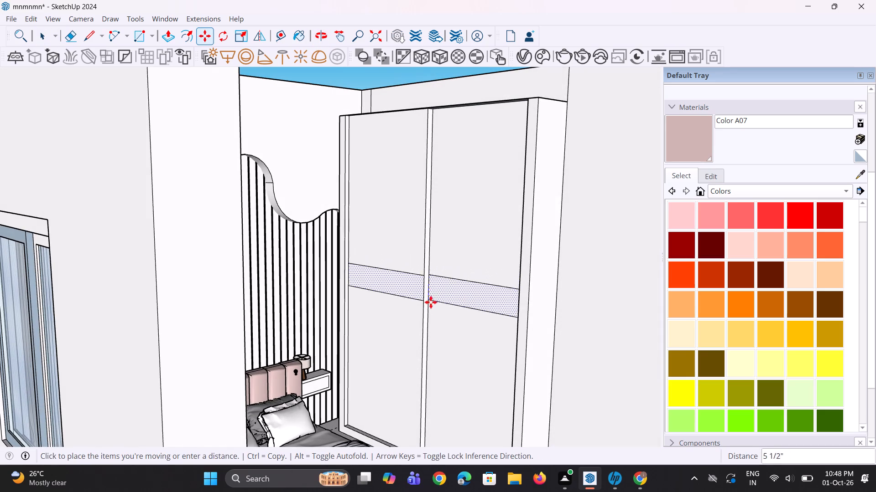
left_click(428, 317)
Push the wardrobe's top face down 8 1/16" with Push/Pull.
middle_click_drag(429, 317, 416, 372)
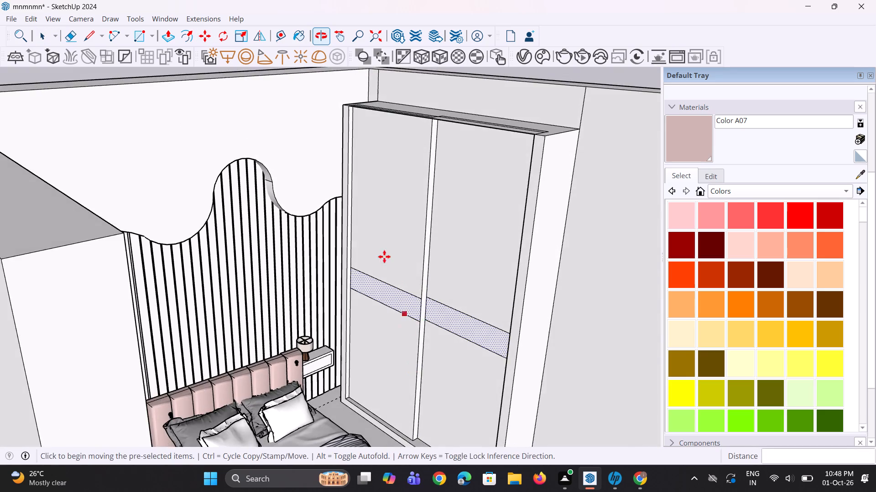
scroll(375, 246, "down", 5)
middle_click_drag(375, 246, 378, 350)
scroll(458, 202, "up", 3)
key("space")
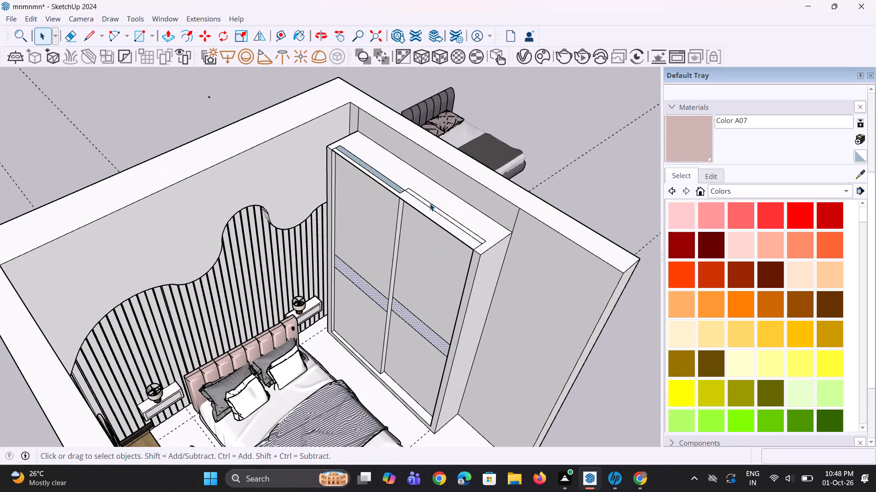
key("p")
left_click(432, 192)
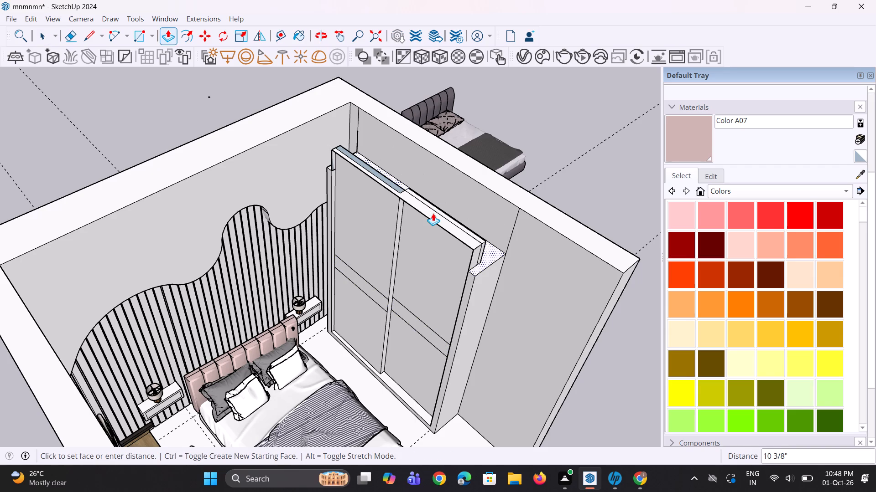
left_click(431, 208)
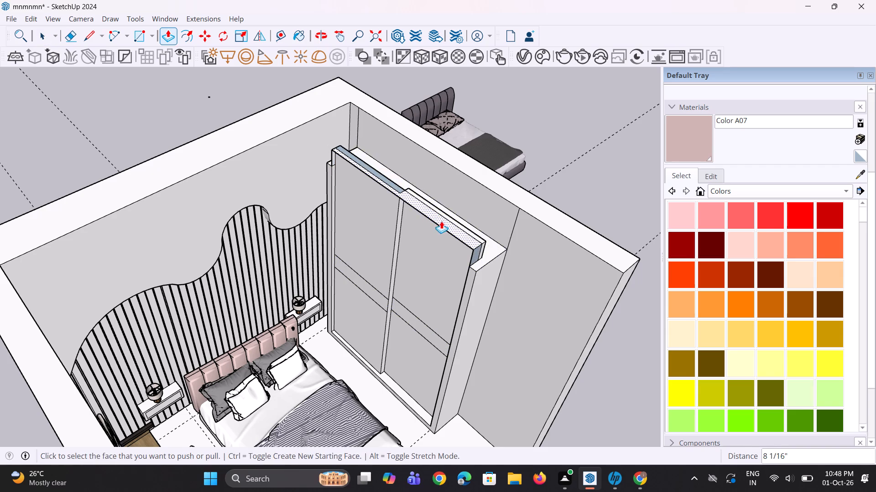
Push the raised strip behind the right-hand door down level with the lowered top, and the front strip down 8 1/16".
middle_click_drag(443, 224, 337, 133)
scroll(404, 185, "up", 7)
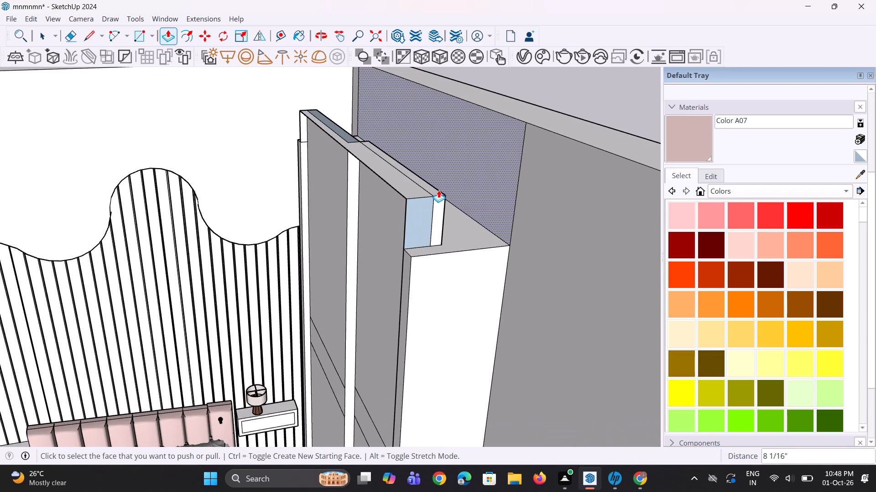
left_click(438, 190)
key("Escape")
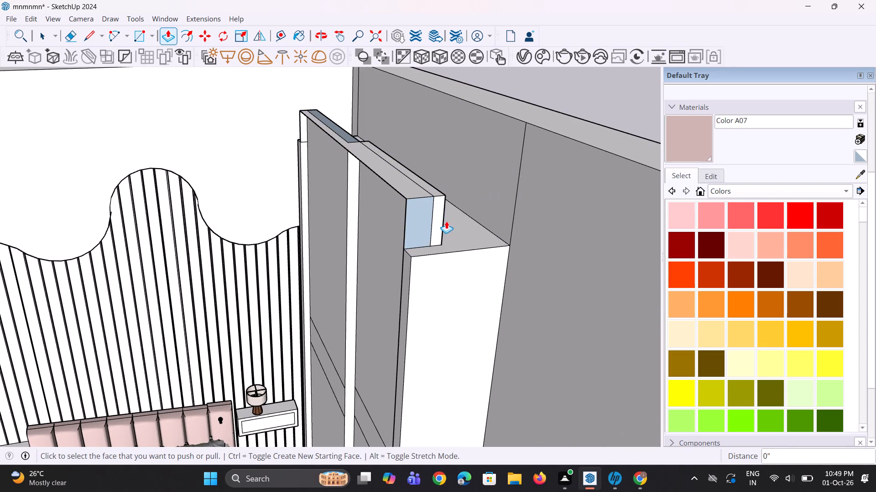
left_click(434, 192)
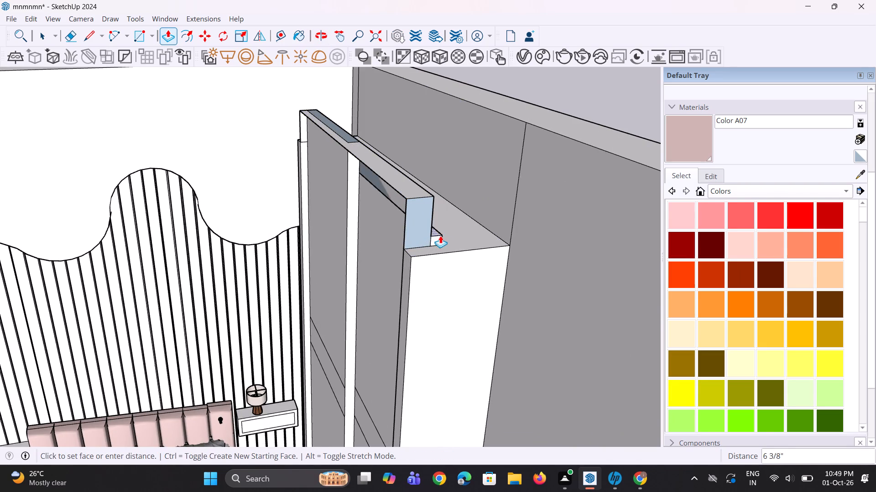
left_click(434, 249)
left_click(407, 184)
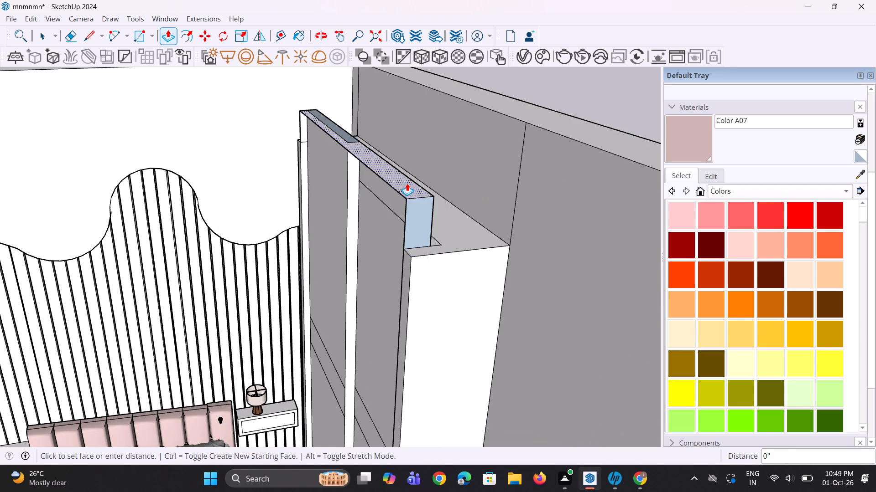
left_click(422, 250)
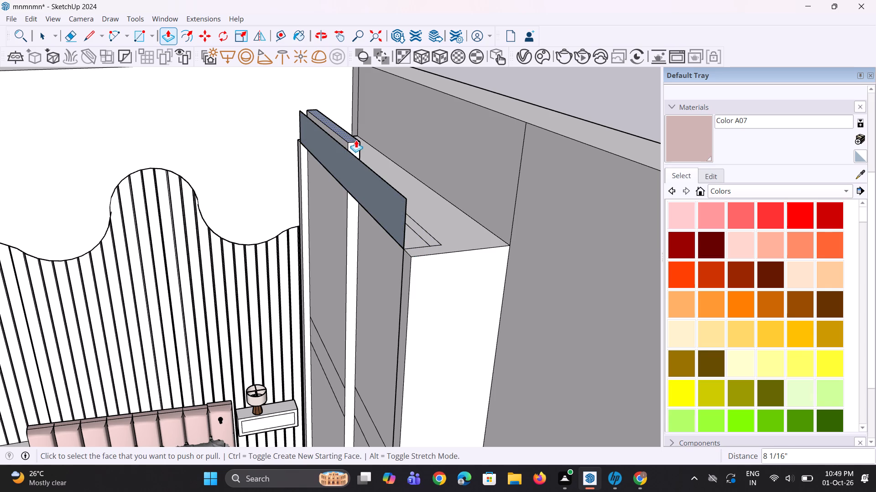
Push the remaining raised strip behind the left-hand door down 8 1/16", level with the wardrobe's lowered top.
left_click(355, 138)
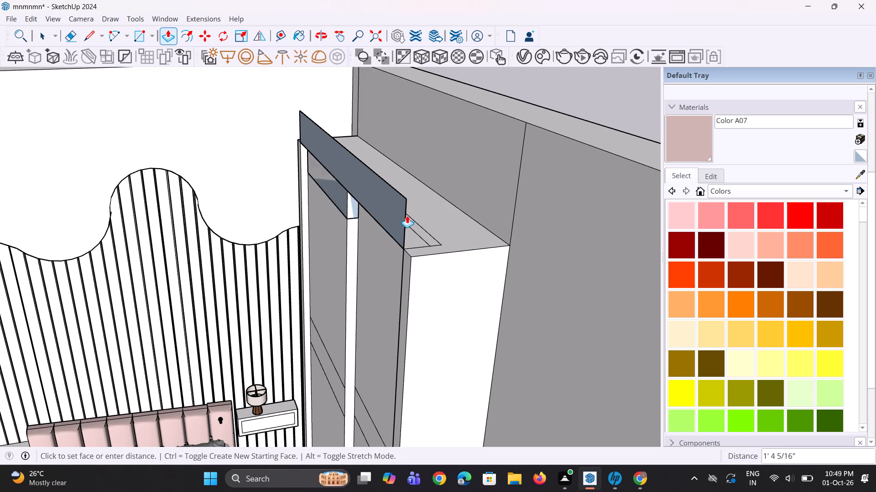
left_click(411, 245)
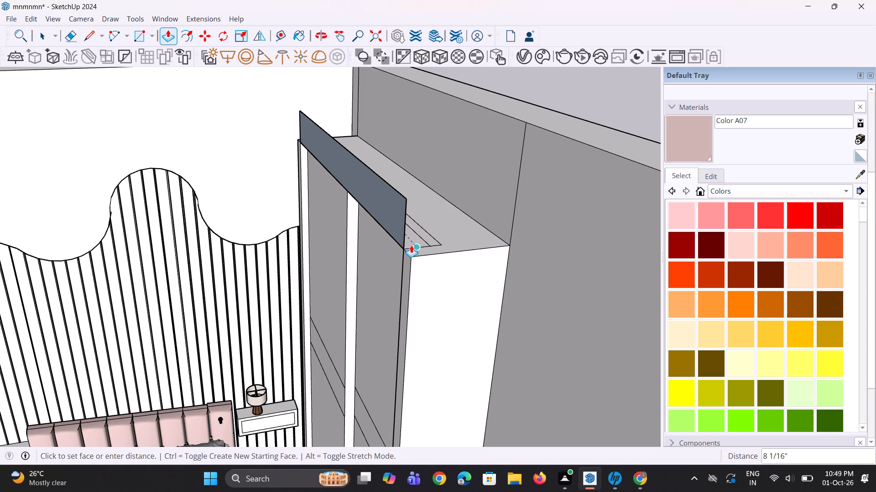
Erase the leftover panel standing above the wardrobe doors, including its top edge and both upright end edges.
middle_click_drag(337, 246, 454, 251)
scroll(367, 216, "down", 3)
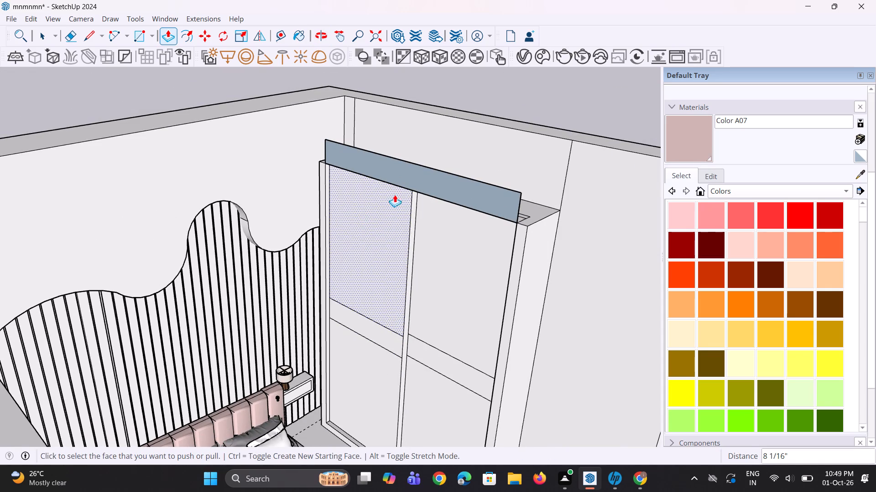
key("space")
key("e")
left_click(401, 163)
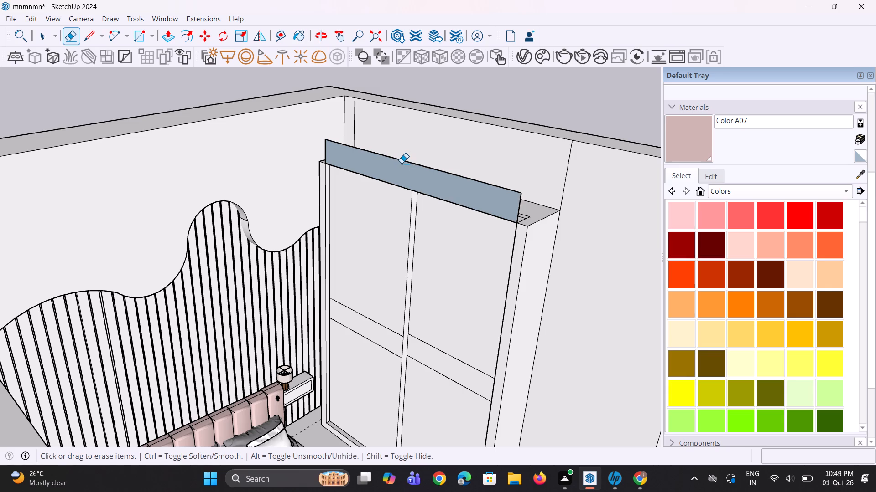
left_click(403, 161)
scroll(391, 194, "down", 4)
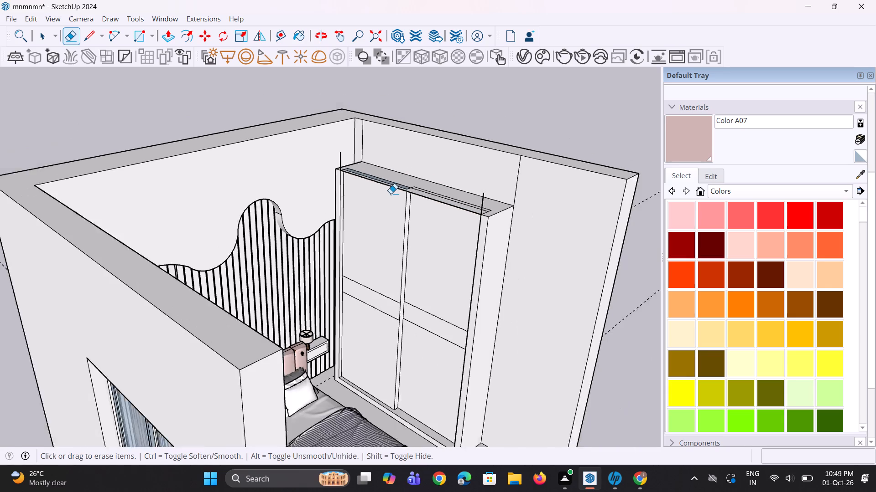
scroll(472, 193, "up", 2)
left_click(473, 197)
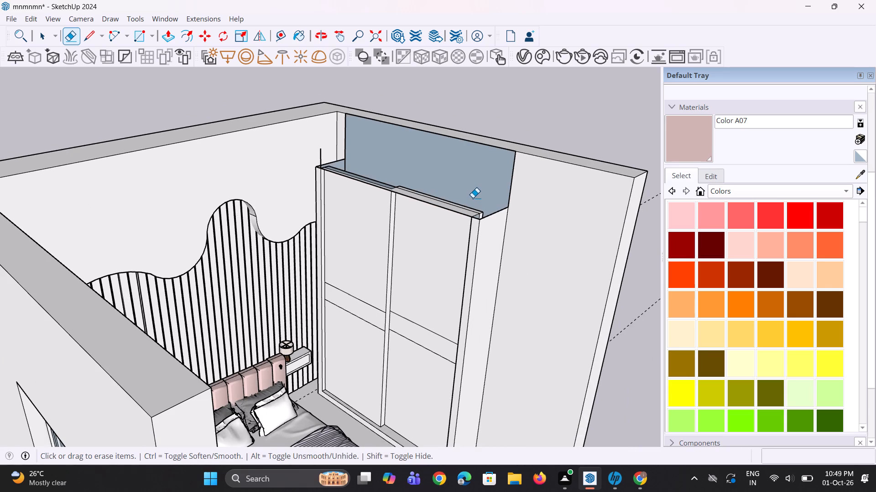
key("ctrl+z")
scroll(473, 199, "up", 3)
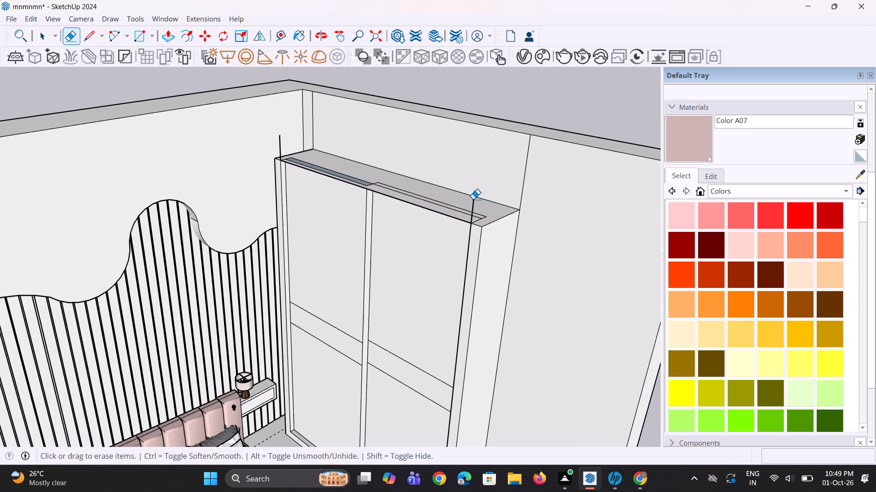
left_click(473, 199)
scroll(277, 133, "up", 2)
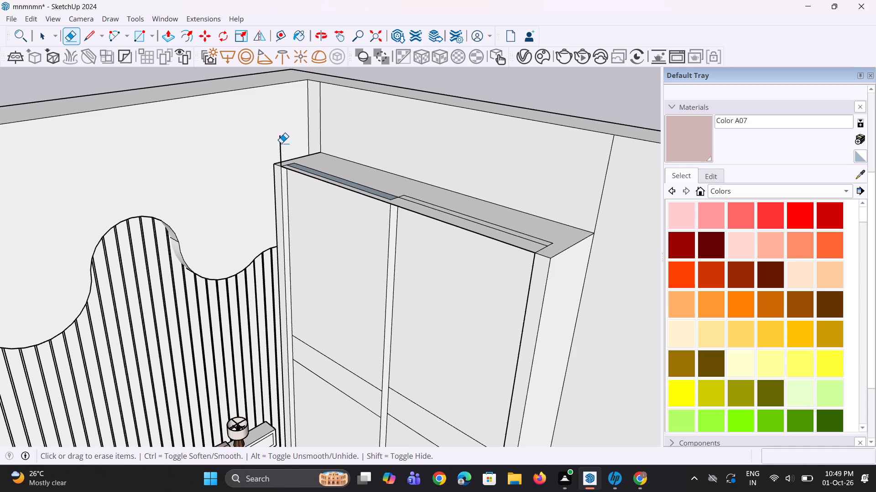
left_click(281, 143)
Pull the narrow strip along the front of the wardrobe's top up 1 1/4" with Push/Pull.
scroll(281, 143, "down", 5)
middle_click_drag(282, 157, 319, 116)
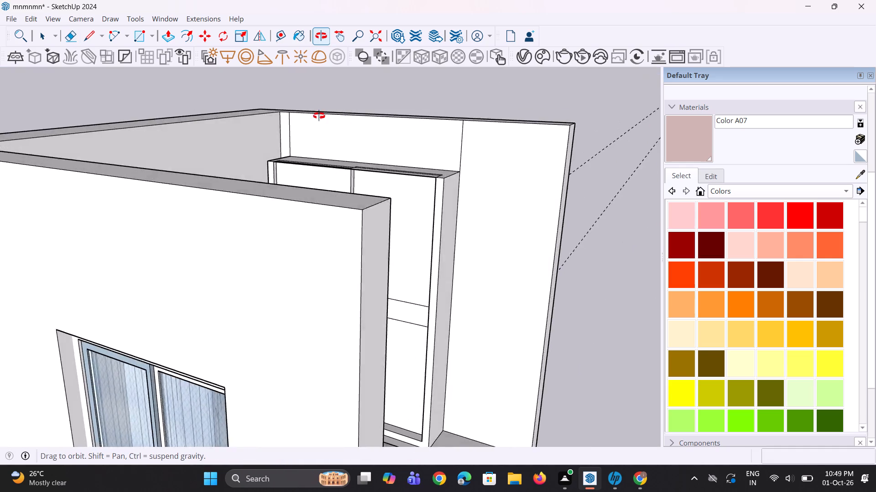
middle_click_drag(319, 116, 302, 93)
key("space")
key("space")
middle_click_drag(313, 150, 315, 164)
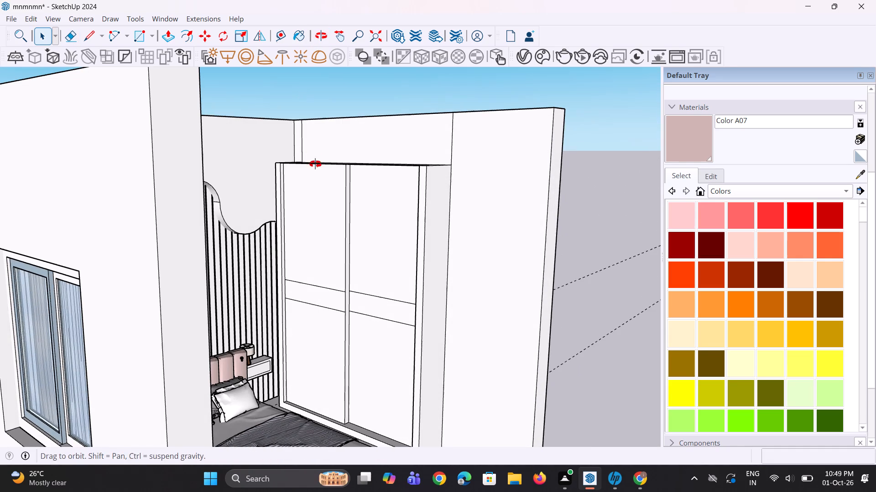
middle_click_drag(315, 164, 318, 183)
scroll(293, 177, "up", 3)
middle_click_drag(287, 165, 294, 183)
scroll(257, 156, "up", 4)
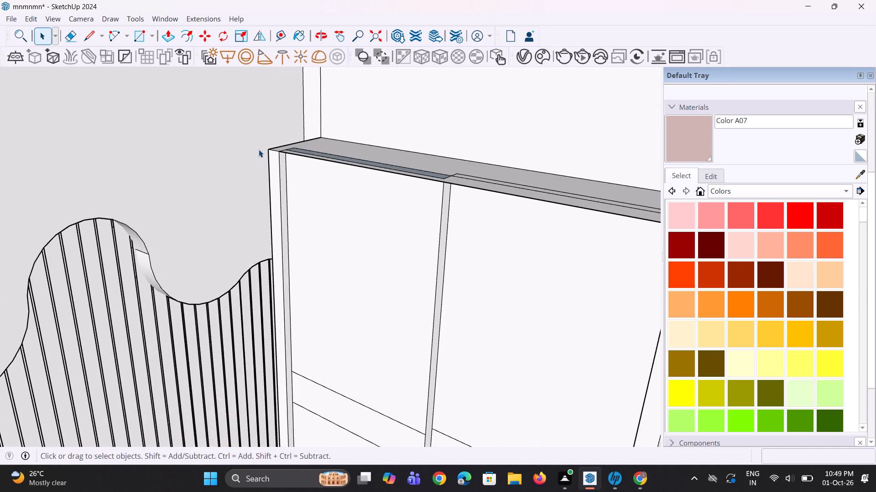
middle_click_drag(259, 149, 274, 157)
scroll(306, 158, "up", 5)
middle_click_drag(294, 155, 289, 168)
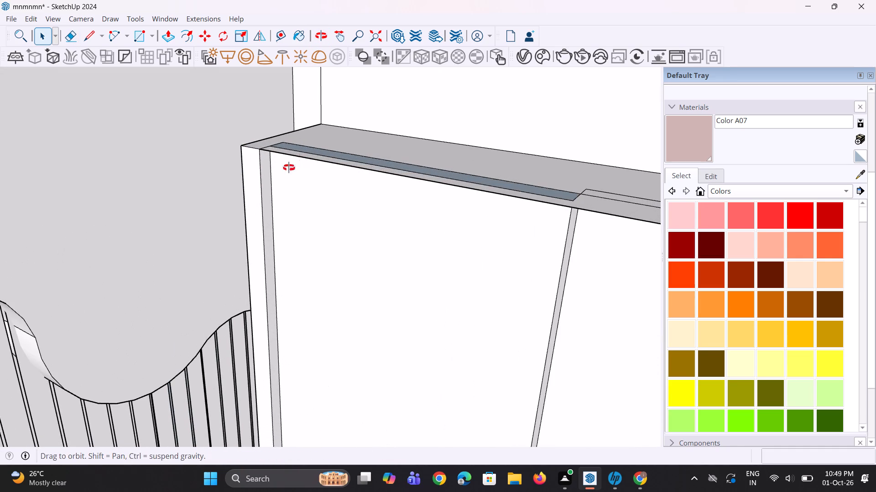
middle_click_drag(289, 168, 283, 185)
key("p")
left_click(291, 167)
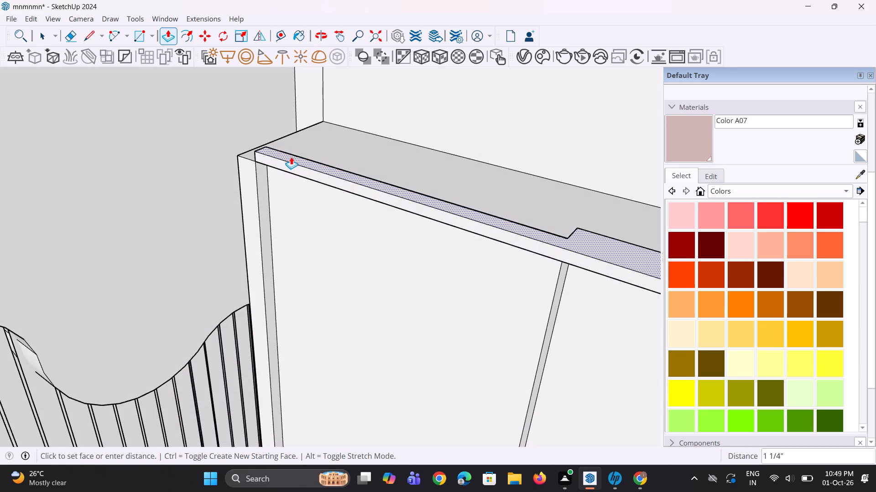
left_click(291, 157)
Extend the raised strip's end nearest the headboard wall 3" out to the wardrobe's side edge.
middle_click_drag(289, 161, 389, 227)
scroll(307, 212, "up", 3)
middle_click_drag(266, 199, 317, 221)
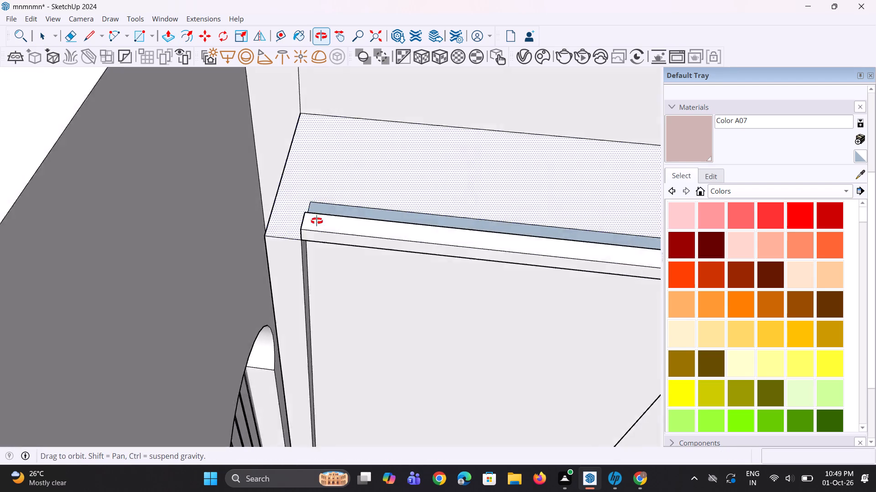
middle_click_drag(317, 221, 331, 223)
scroll(331, 225, "up", 7)
middle_click_drag(322, 229, 327, 215)
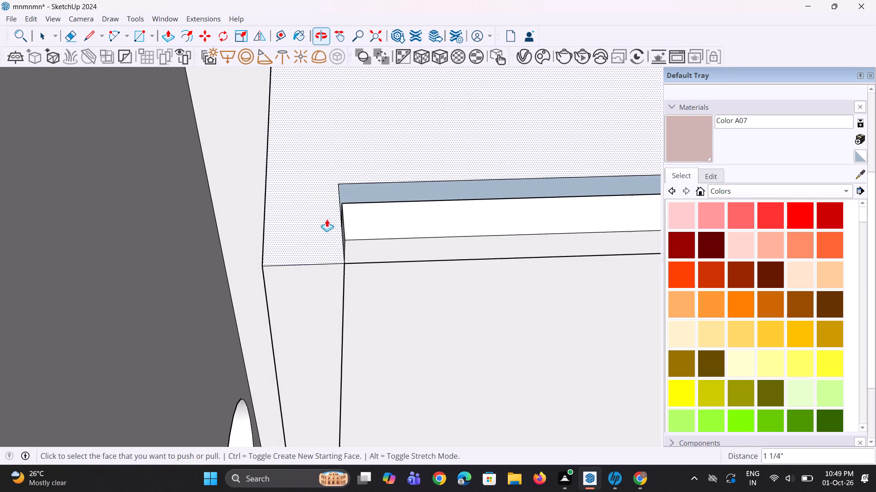
scroll(330, 222, "up", 6)
left_click(349, 232)
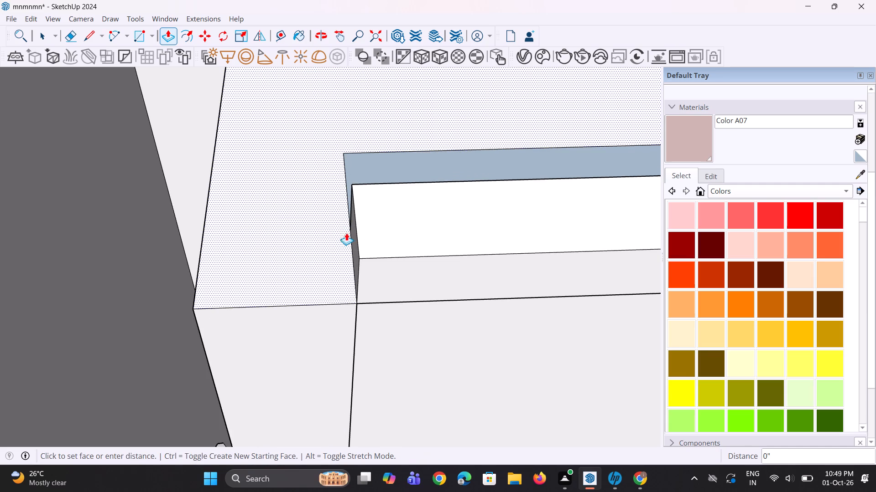
key("Escape")
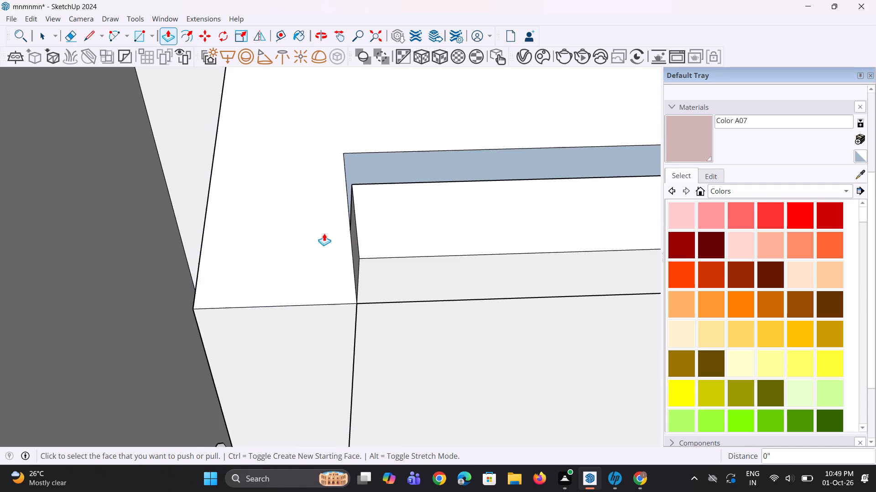
scroll(328, 234, "up", 6)
left_click(375, 247)
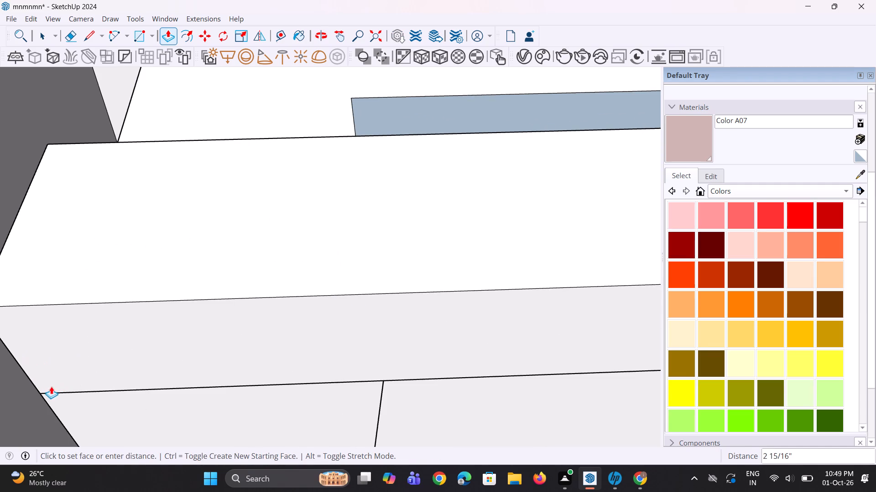
left_click(46, 391)
Extend the raised strip's opposite end 3" to the wardrobe's other side edge.
scroll(96, 330, "down", 11)
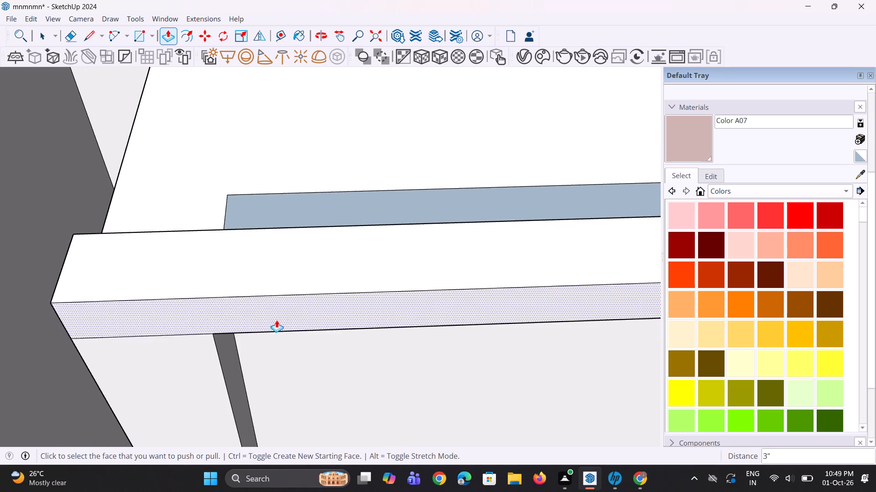
middle_click_drag(276, 320, 227, 206)
scroll(219, 197, "down", 20)
scroll(219, 197, "down", 3)
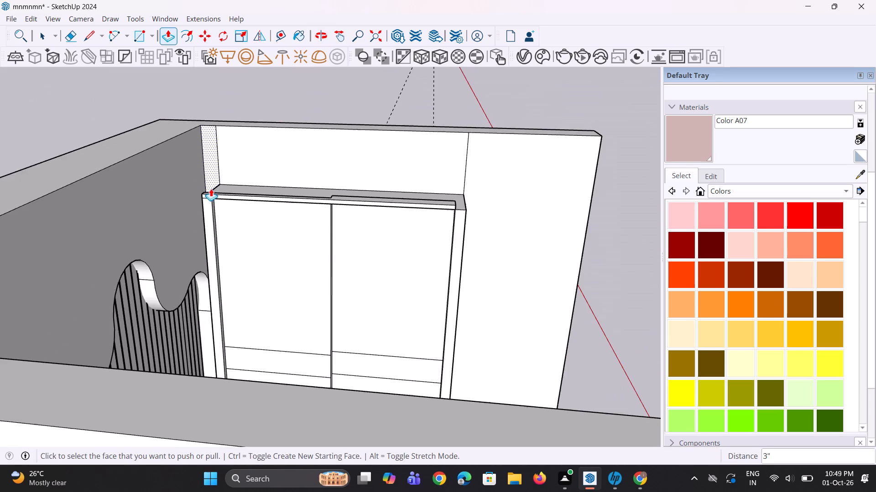
middle_click_drag(400, 237, 326, 228)
scroll(503, 219, "up", 3)
middle_click_drag(459, 213, 459, 214)
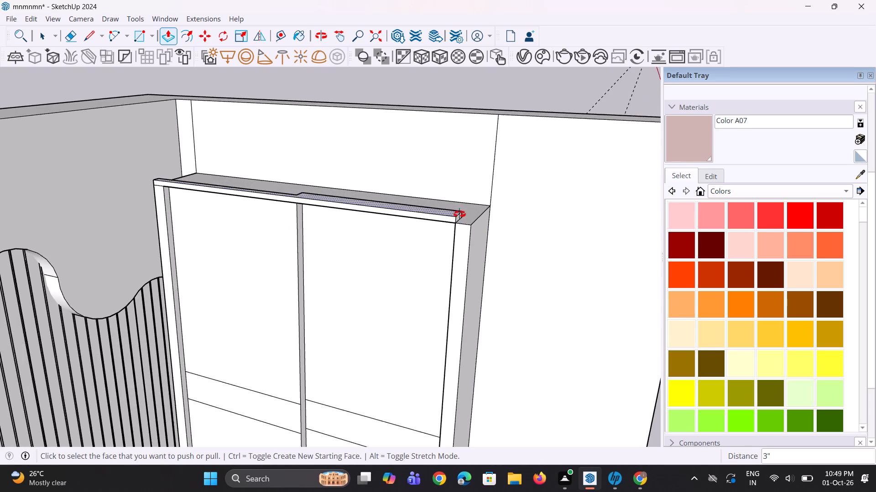
middle_click_drag(459, 214, 401, 235)
scroll(412, 241, "up", 7)
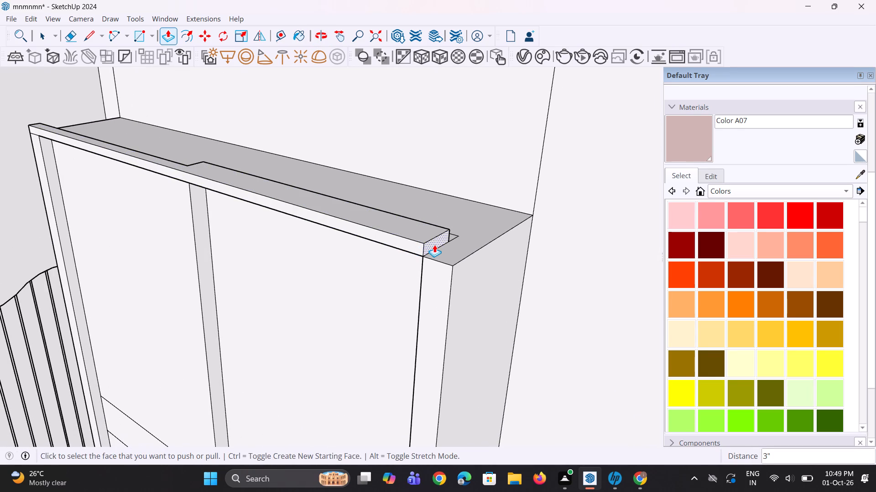
left_click(434, 245)
left_click(449, 267)
Extend the raised strip's two back faces to the wardrobe's rear edge, 1' behind the right-hand door and 1' 2 1/2" behind the left-hand one.
middle_click_drag(443, 276, 454, 253)
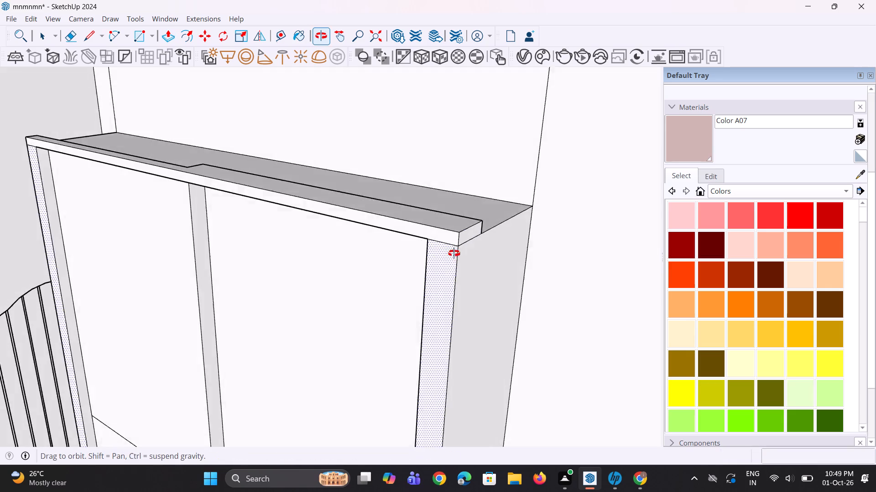
middle_click_drag(454, 253, 468, 231)
scroll(468, 231, "down", 4)
middle_click_drag(468, 231, 270, 280)
scroll(193, 260, "up", 3)
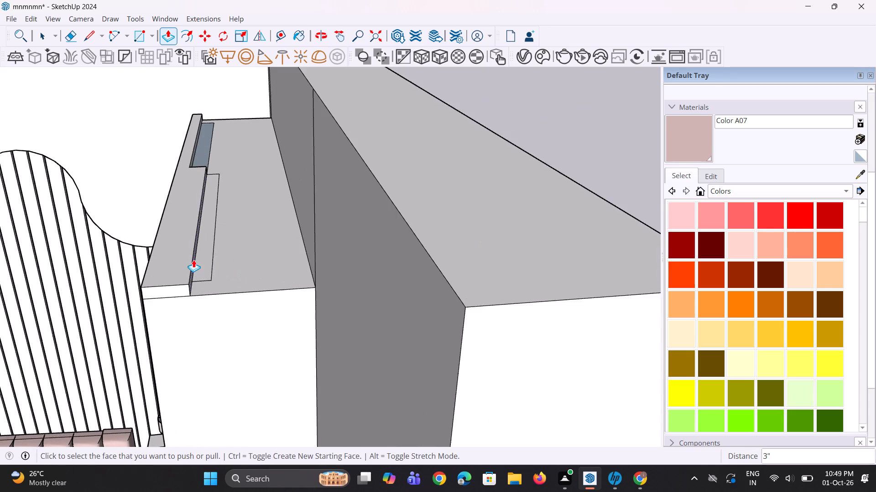
scroll(193, 260, "up", 3)
left_click(193, 272)
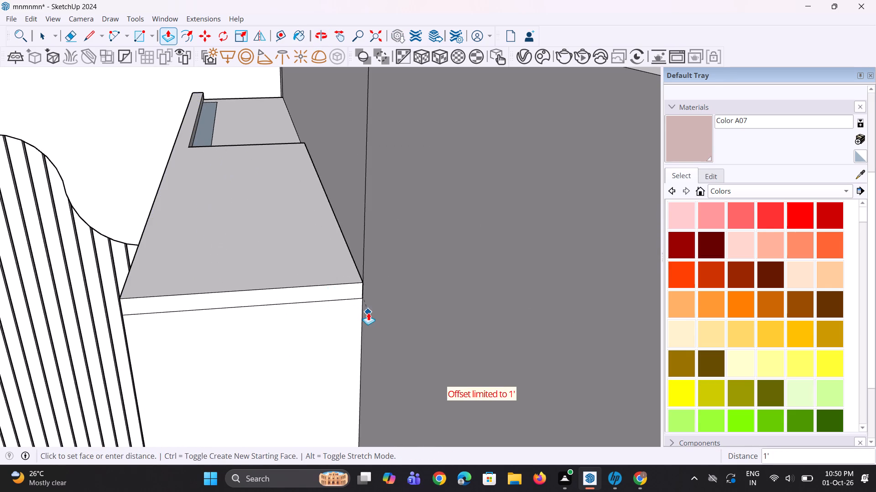
left_click(368, 313)
left_click(197, 126)
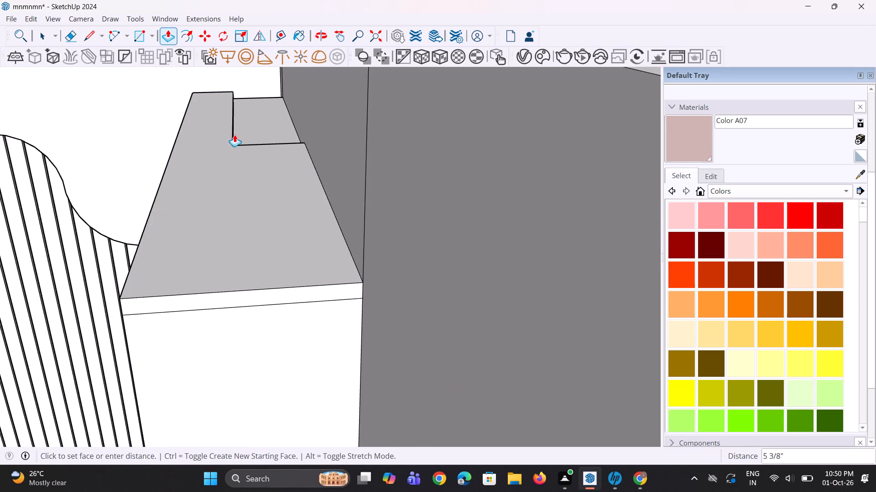
left_click(303, 151)
Examine the wardrobe's finished top slab and its proportions against the bed wall, curtains and desk from several viewpoints.
scroll(280, 189, "down", 5)
middle_click_drag(240, 190, 460, 181)
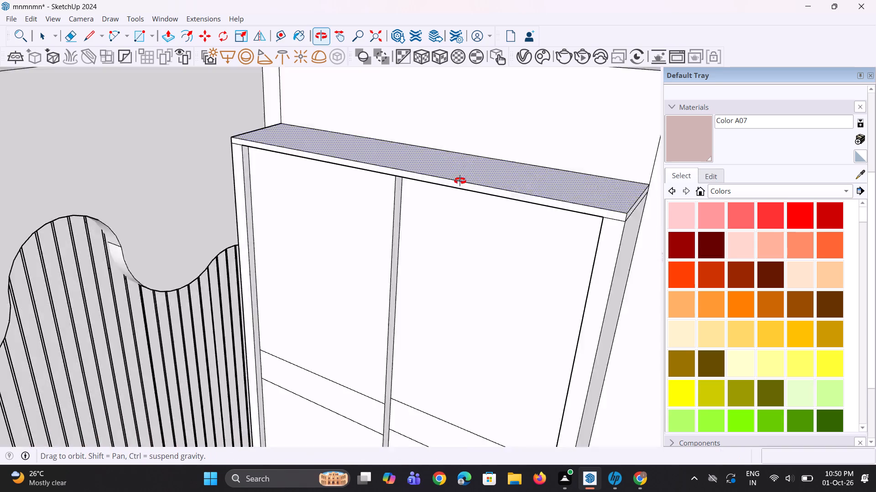
middle_click_drag(460, 181, 463, 179)
scroll(401, 186, "down", 6)
middle_click_drag(401, 189, 300, 130)
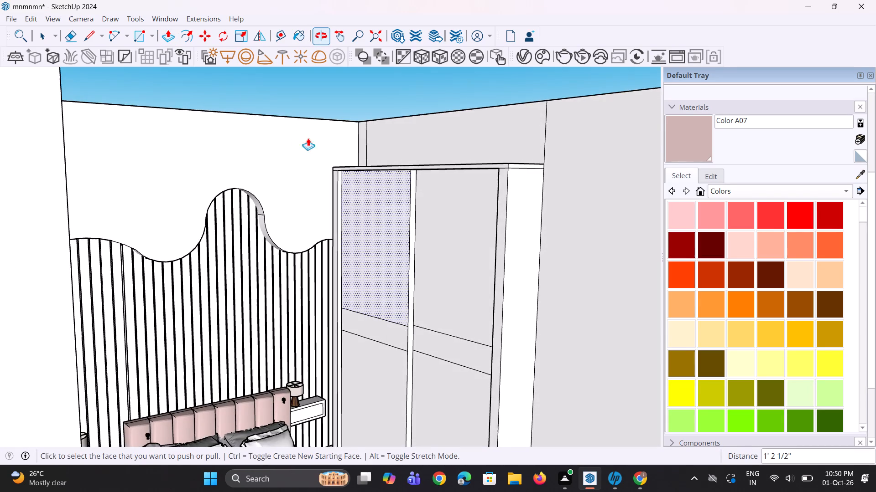
scroll(349, 169, "down", 5)
middle_click_drag(349, 158, 329, 155)
key("space")
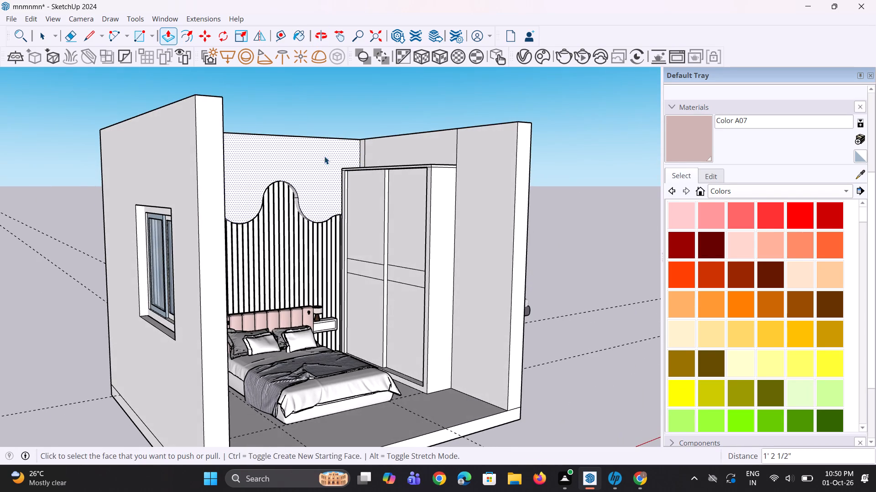
key("space")
scroll(454, 215, "down", 1)
middle_click_drag(451, 215, 324, 223)
scroll(330, 179, "up", 3)
middle_click_drag(331, 172, 331, 175)
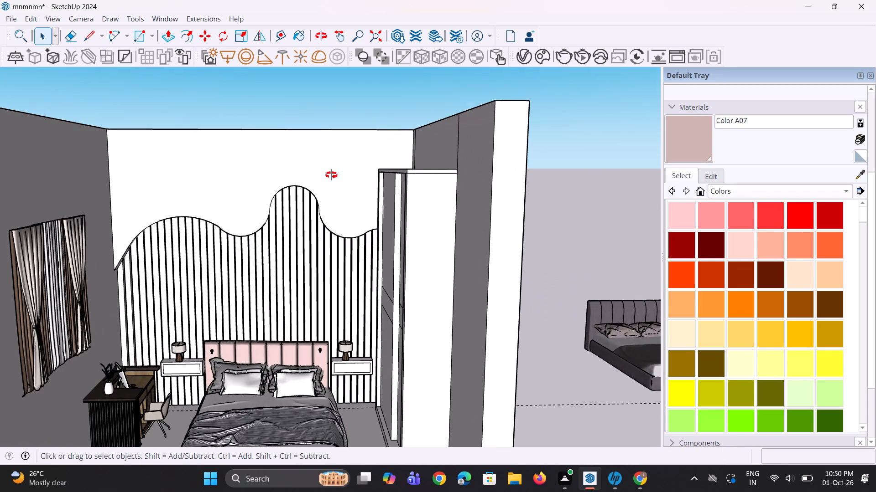
middle_click_drag(331, 175, 331, 179)
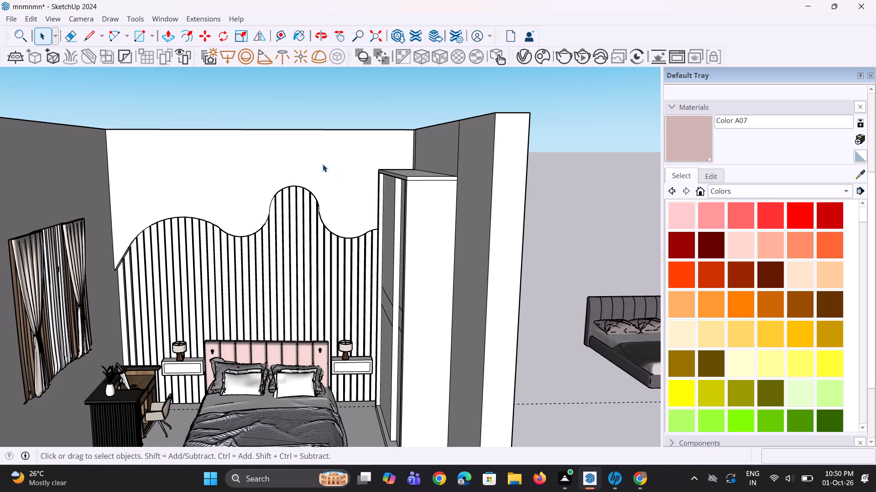
scroll(364, 218, "down", 2)
middle_click_drag(375, 239, 477, 244)
scroll(456, 252, "up", 4)
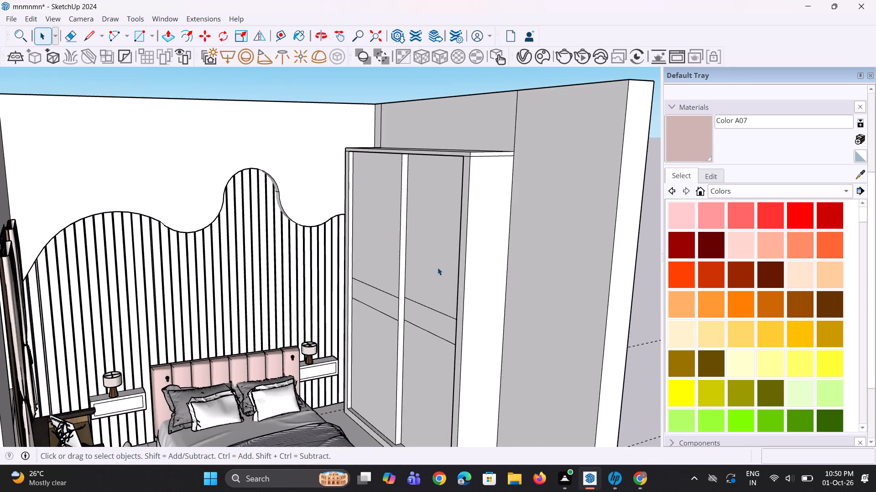
scroll(438, 267, "down", 2)
middle_click_drag(439, 267, 445, 265)
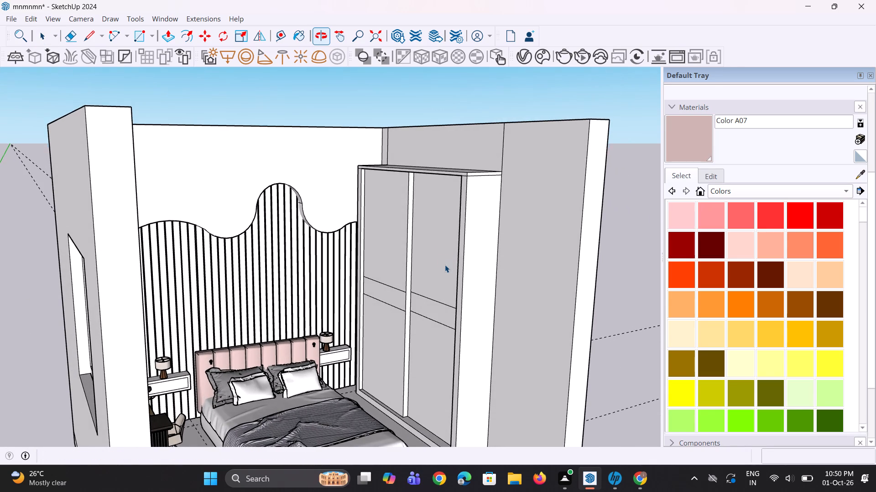
scroll(445, 265, "up", 1)
scroll(435, 260, "down", 1)
middle_click_drag(428, 259, 380, 240)
scroll(373, 238, "down", 3)
middle_click_drag(373, 238, 278, 248)
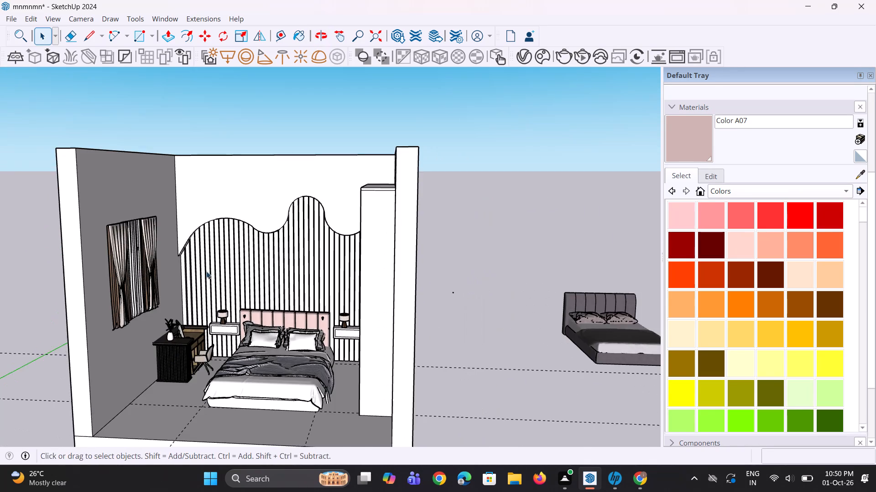
scroll(169, 274, "up", 3)
middle_click_drag(162, 272, 106, 275)
scroll(188, 289, "up", 2)
middle_click_drag(188, 285, 165, 287)
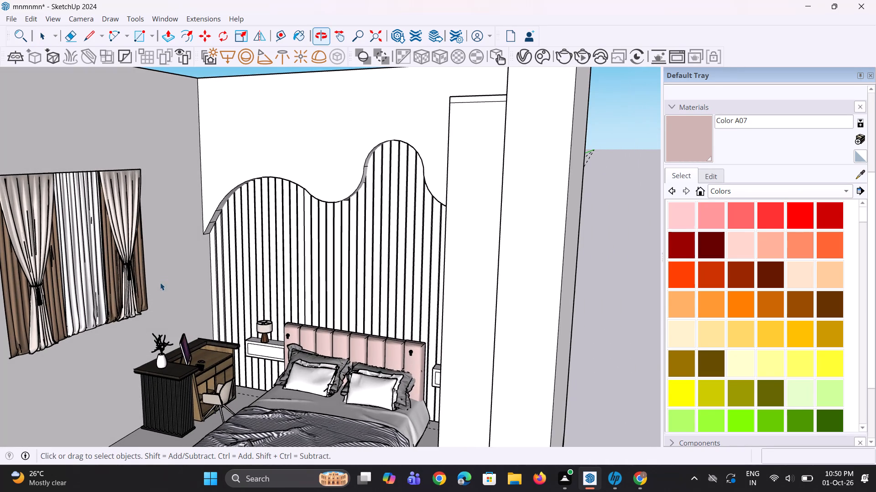
Examine the blank stretch of wall above the desk, between the curtains and the headboard wall, from several distances and angles.
scroll(172, 251, "down", 4)
middle_click_drag(177, 247, 172, 251)
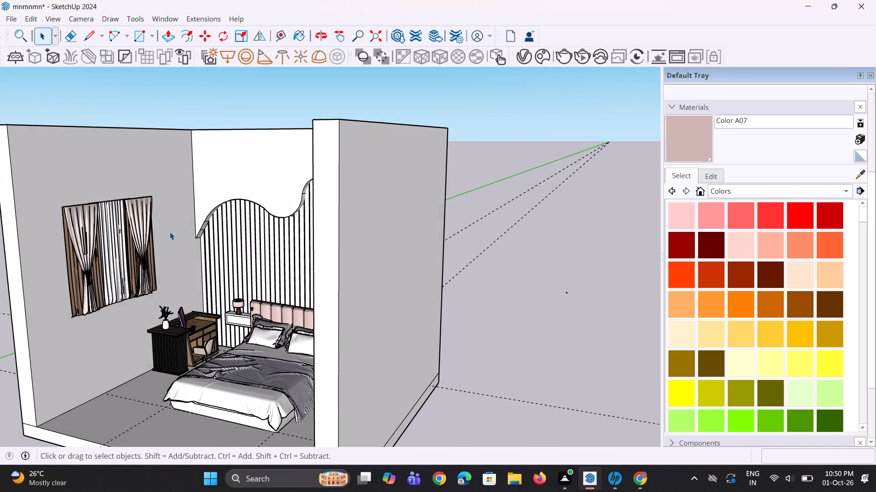
scroll(170, 232, "up", 2)
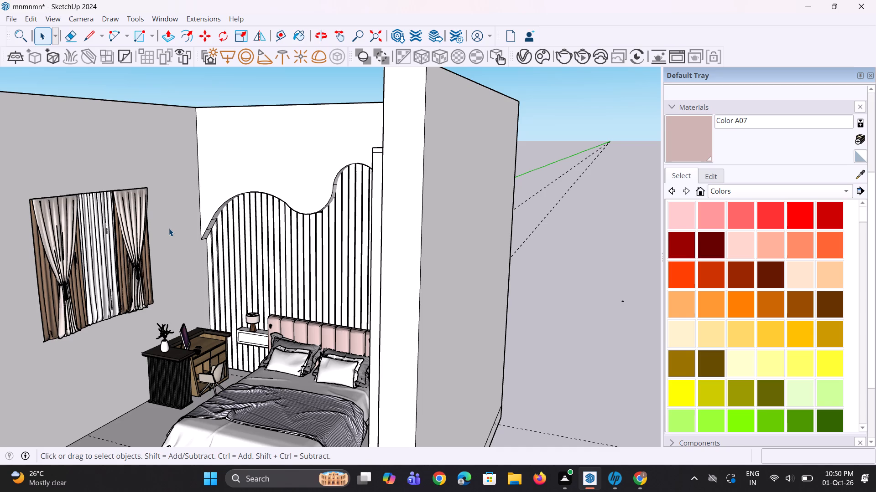
scroll(168, 229, "down", 2)
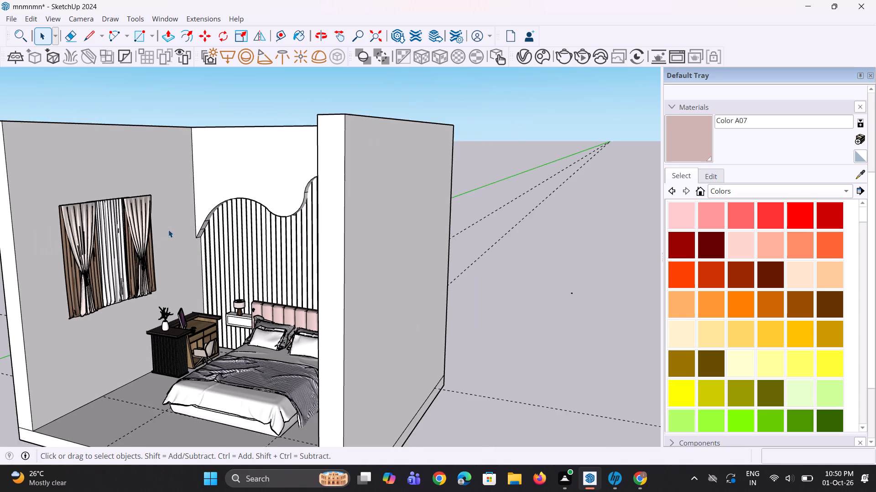
scroll(166, 243, "down", 1)
middle_click_drag(162, 246, 67, 247)
middle_click_drag(76, 249, 196, 250)
scroll(166, 254, "up", 6)
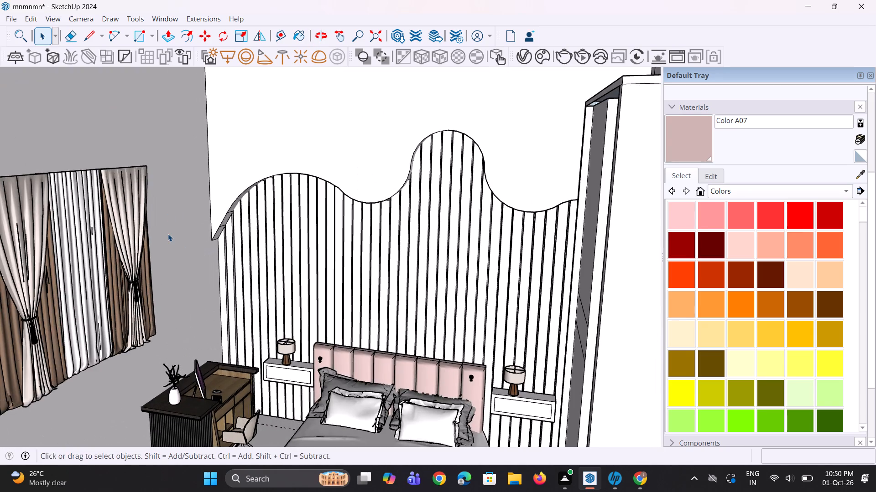
middle_click_drag(168, 234, 144, 224)
scroll(145, 222, "down", 2)
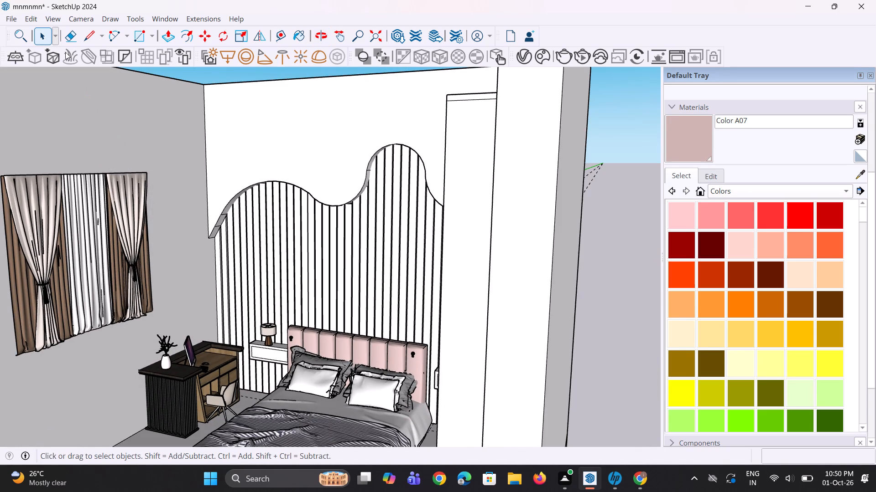
key("r")
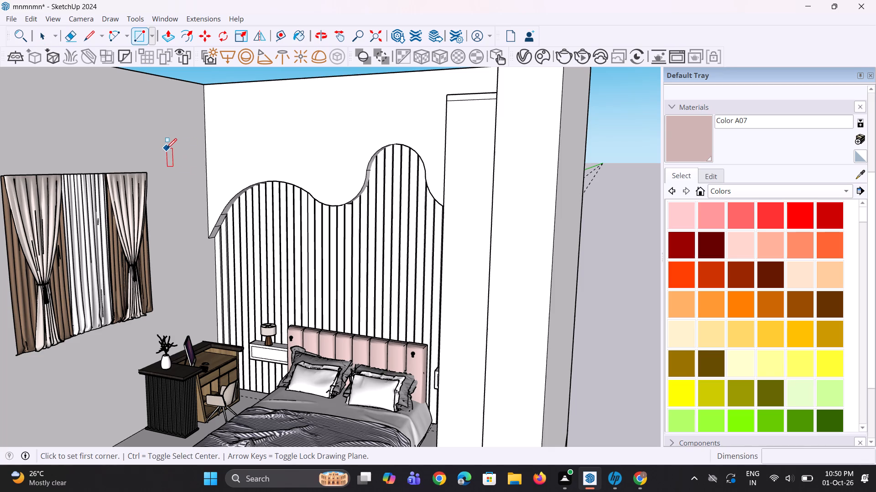
key("space")
Place two vertical guides on the curtain wall, about 6 1/2" from the headboard-wall corner and 1' 6" beyond that, towards the curtains.
middle_click_drag(193, 162, 166, 183)
scroll(196, 179, "up", 3)
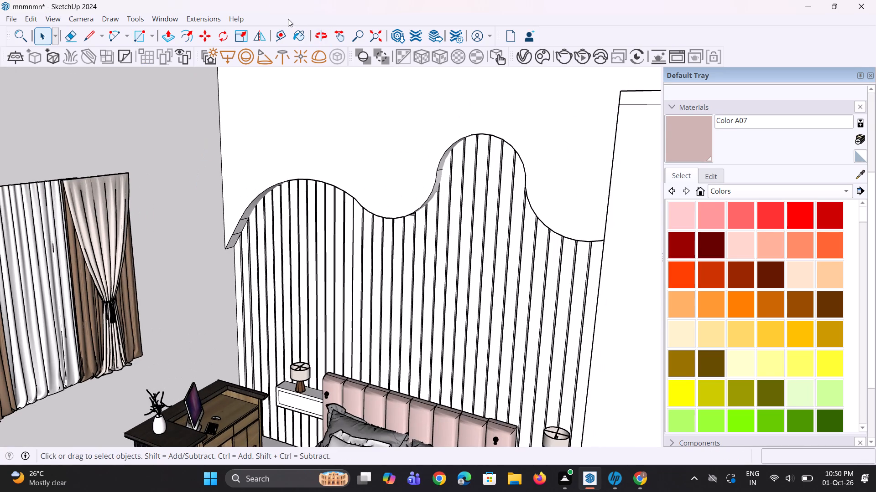
left_click(281, 36)
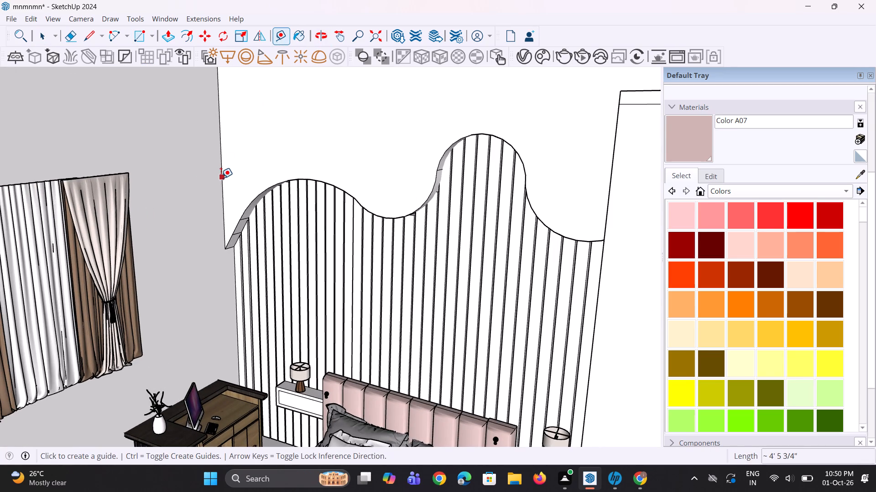
left_click(221, 178)
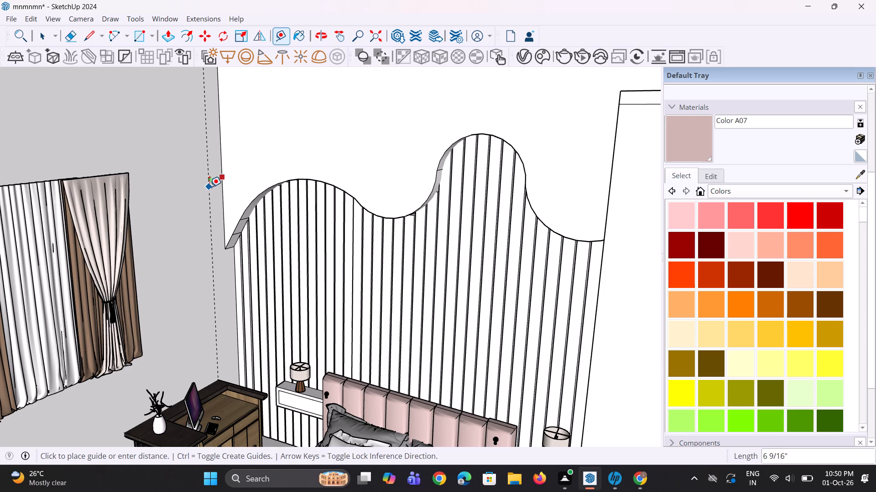
left_click(210, 187)
left_click(209, 184)
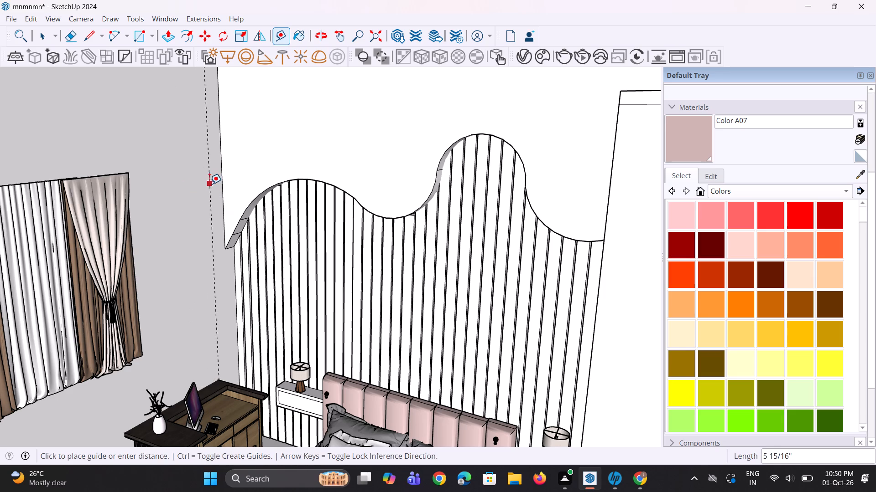
left_click(165, 193)
Place two horizontal guides on the curtain wall, 1' 6" below its top edge and about 6' 1 7/16" below that one.
middle_click_drag(191, 195, 195, 205)
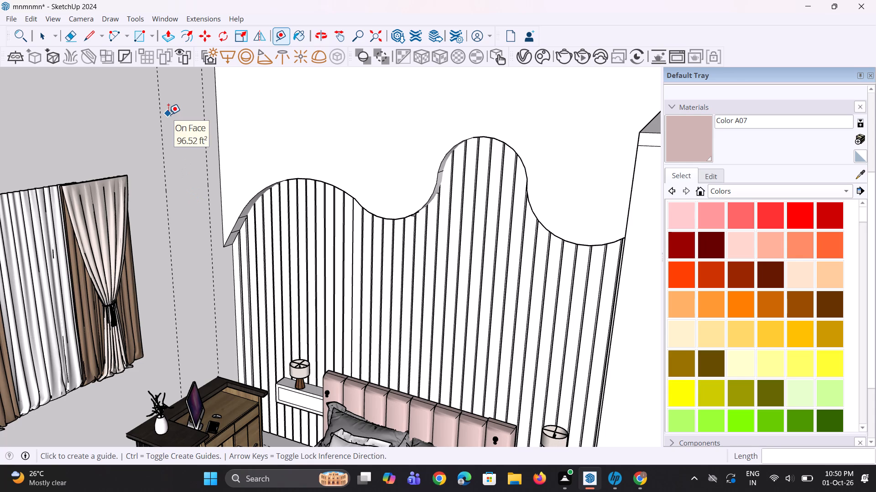
key("r")
key("space")
scroll(203, 187, "down", 5)
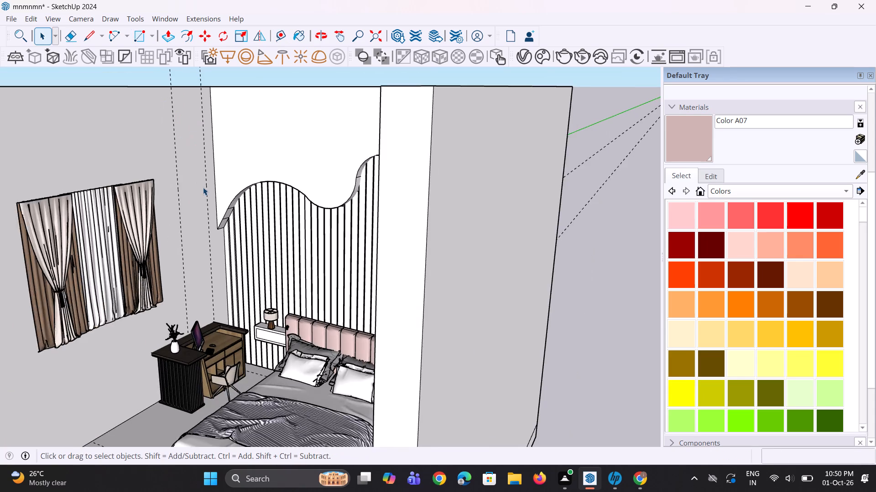
scroll(203, 187, "down", 1)
middle_click_drag(203, 188, 206, 183)
left_click(285, 34)
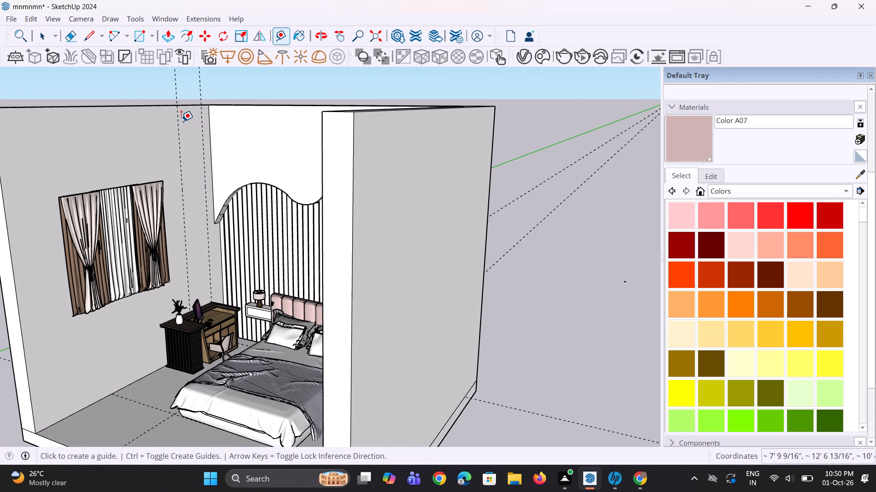
scroll(181, 121, "up", 2)
left_click(188, 103)
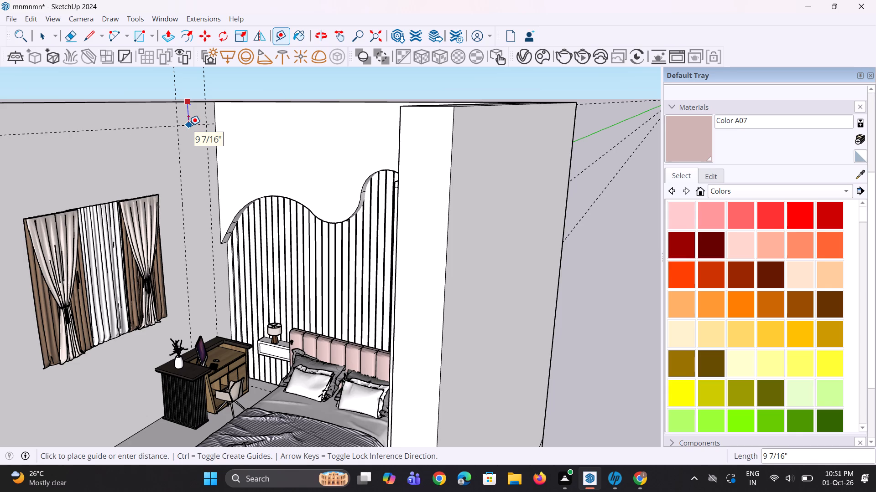
left_click(192, 144)
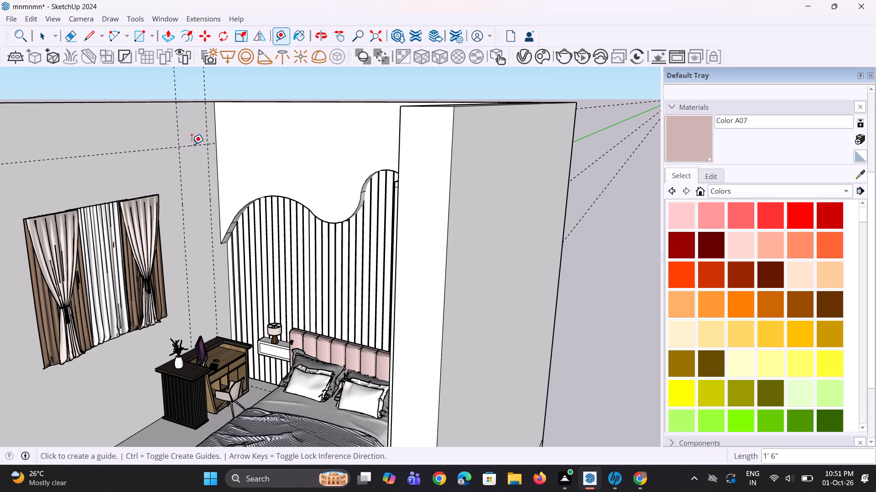
left_click(193, 148)
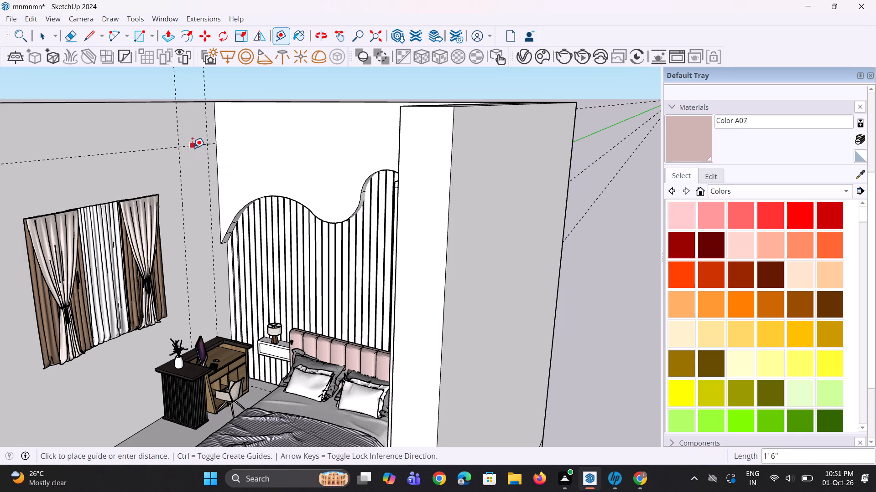
left_click(197, 309)
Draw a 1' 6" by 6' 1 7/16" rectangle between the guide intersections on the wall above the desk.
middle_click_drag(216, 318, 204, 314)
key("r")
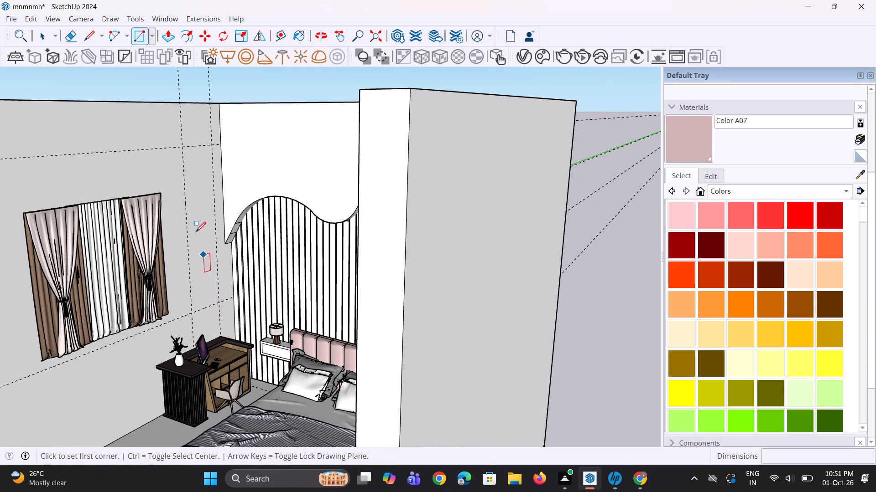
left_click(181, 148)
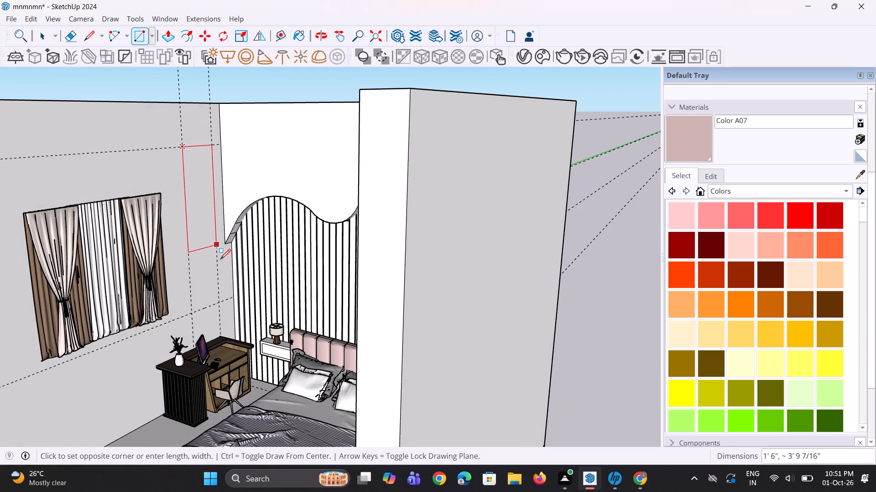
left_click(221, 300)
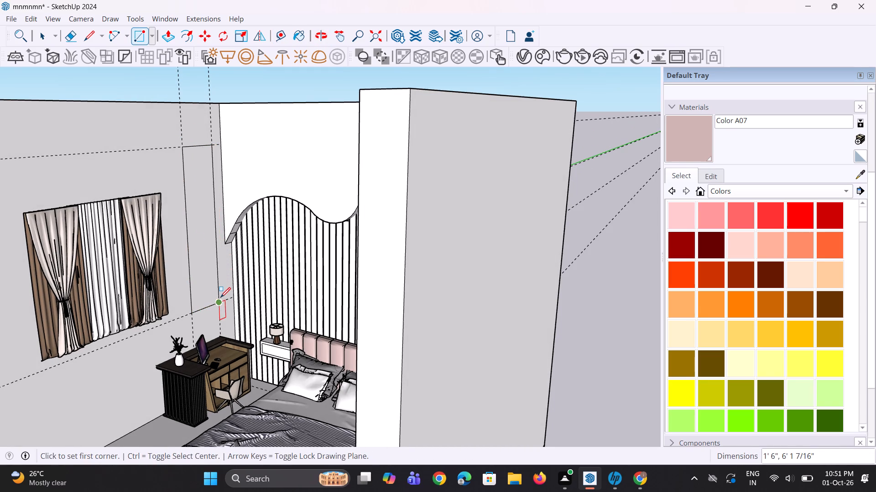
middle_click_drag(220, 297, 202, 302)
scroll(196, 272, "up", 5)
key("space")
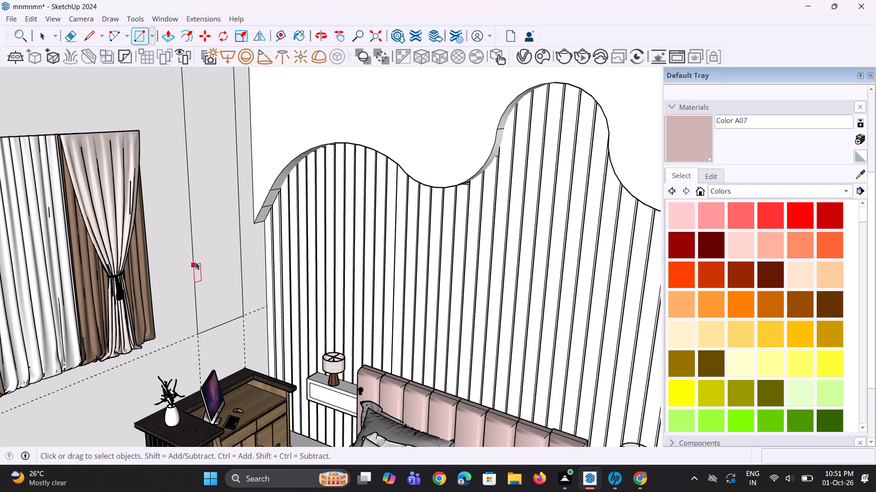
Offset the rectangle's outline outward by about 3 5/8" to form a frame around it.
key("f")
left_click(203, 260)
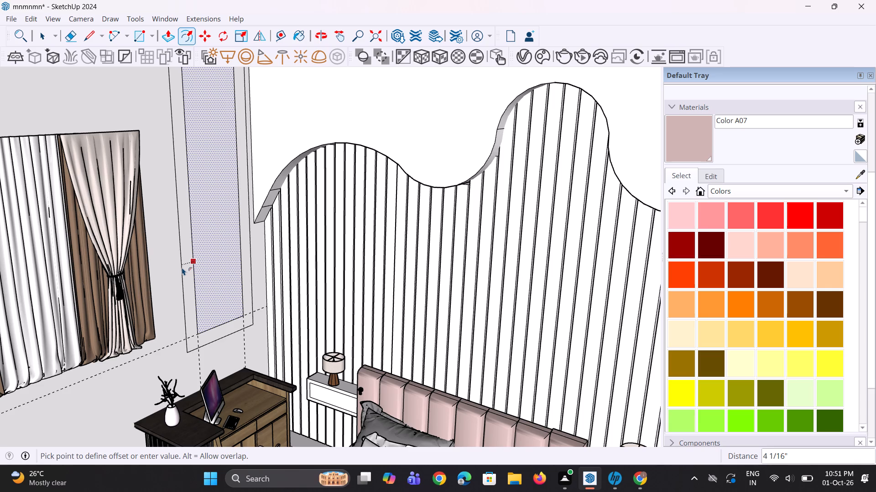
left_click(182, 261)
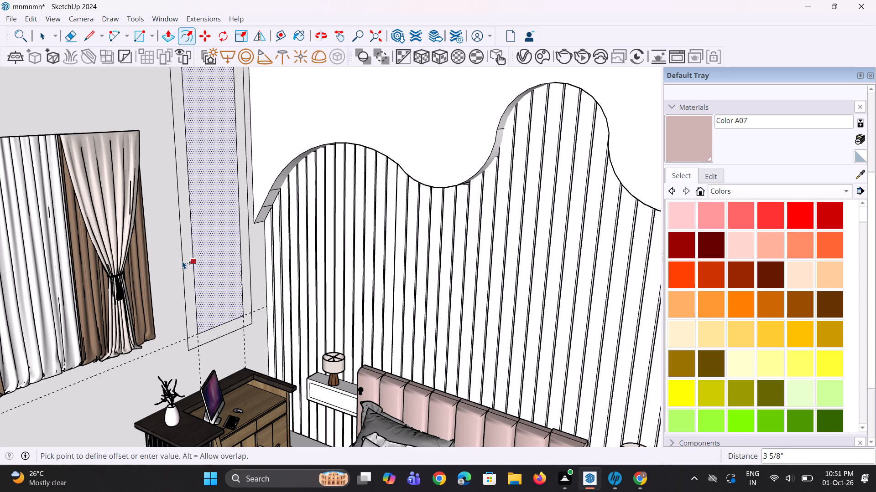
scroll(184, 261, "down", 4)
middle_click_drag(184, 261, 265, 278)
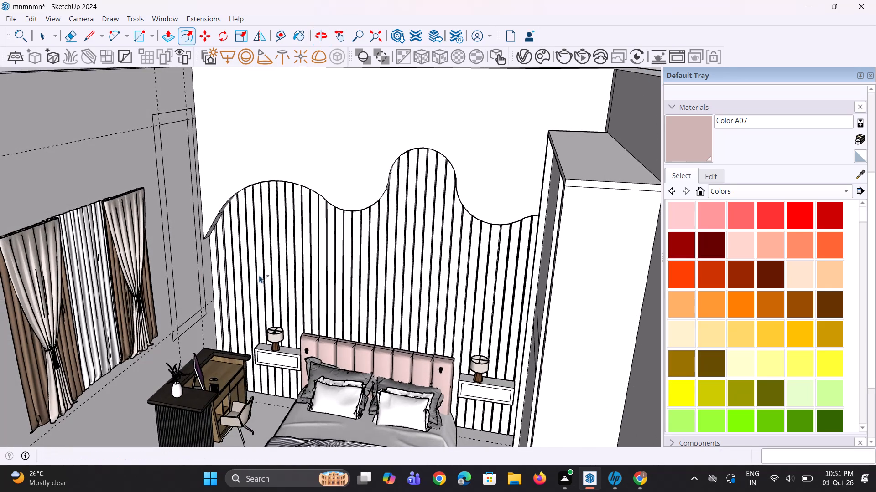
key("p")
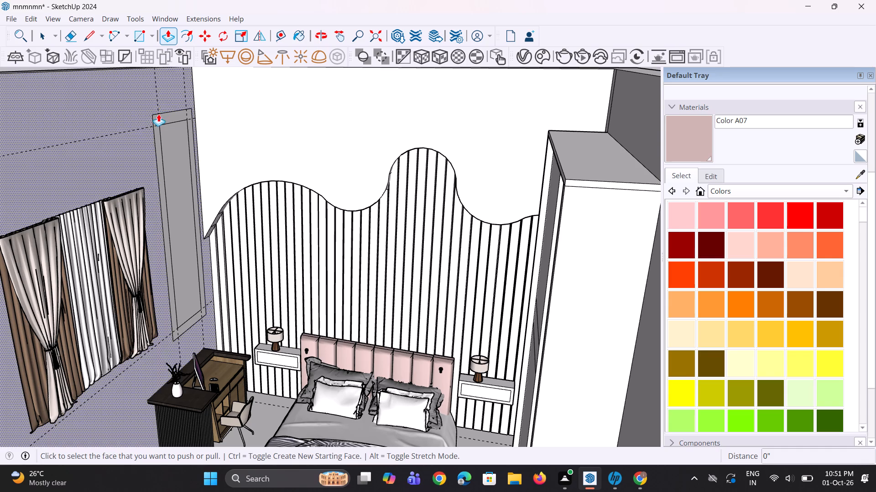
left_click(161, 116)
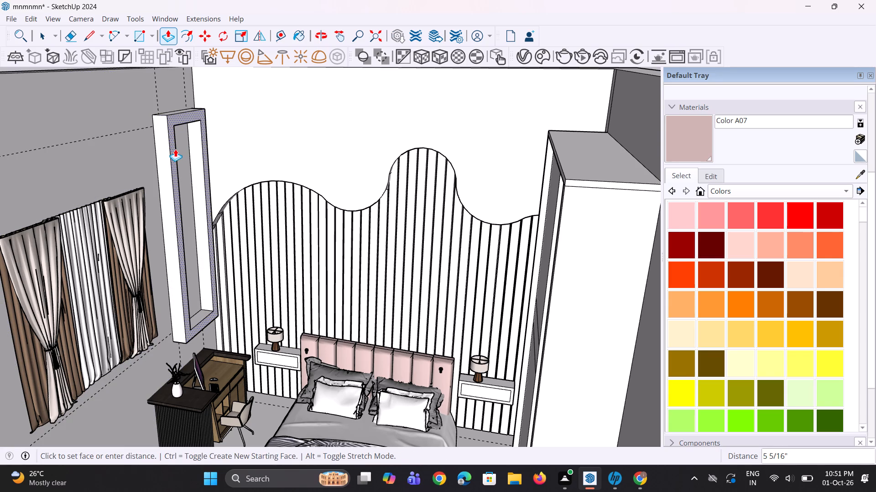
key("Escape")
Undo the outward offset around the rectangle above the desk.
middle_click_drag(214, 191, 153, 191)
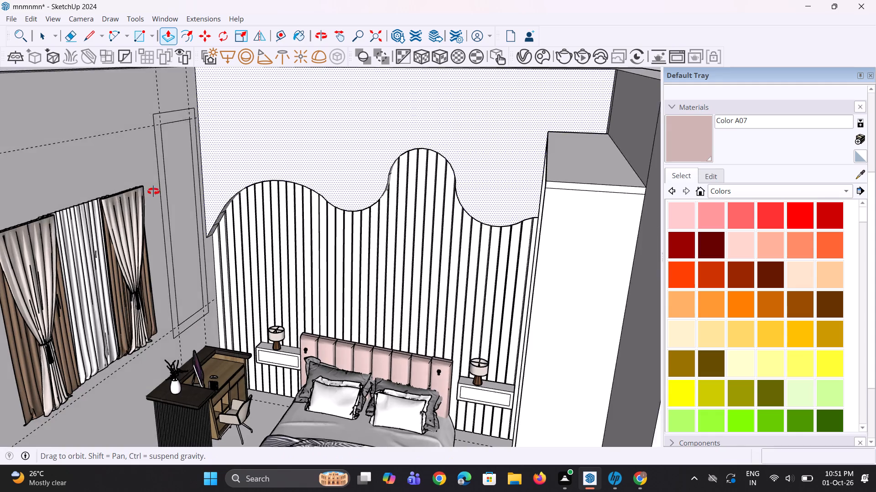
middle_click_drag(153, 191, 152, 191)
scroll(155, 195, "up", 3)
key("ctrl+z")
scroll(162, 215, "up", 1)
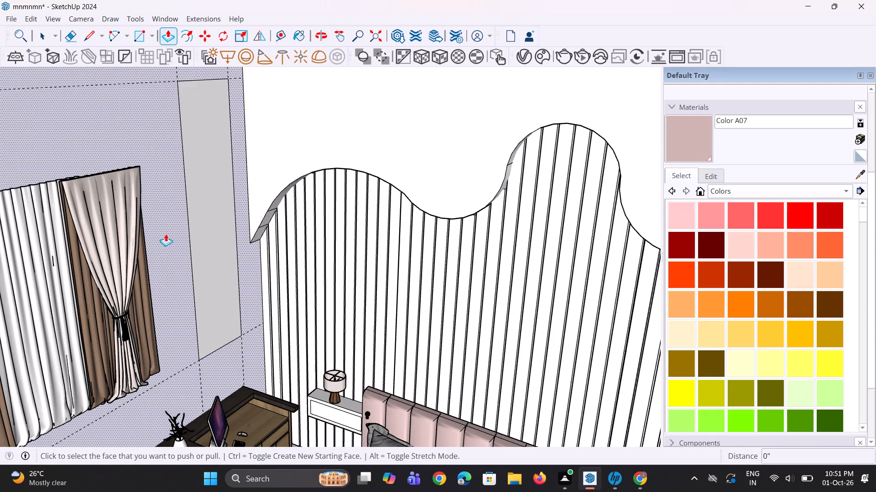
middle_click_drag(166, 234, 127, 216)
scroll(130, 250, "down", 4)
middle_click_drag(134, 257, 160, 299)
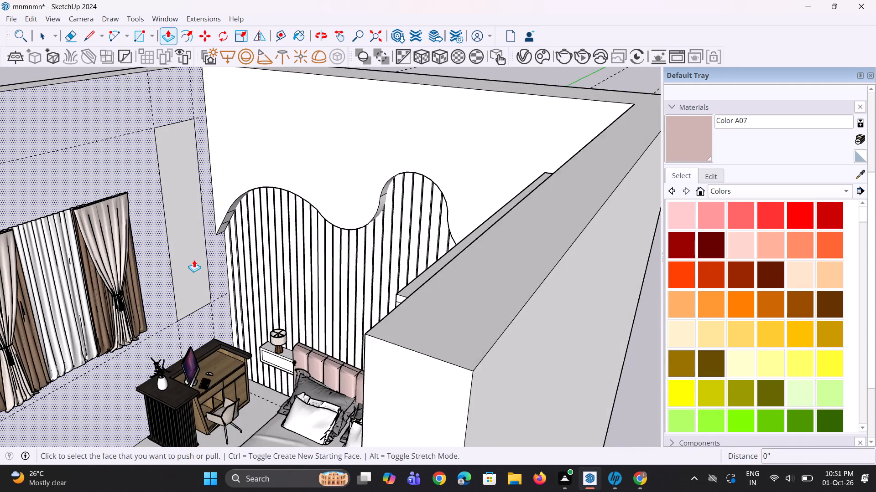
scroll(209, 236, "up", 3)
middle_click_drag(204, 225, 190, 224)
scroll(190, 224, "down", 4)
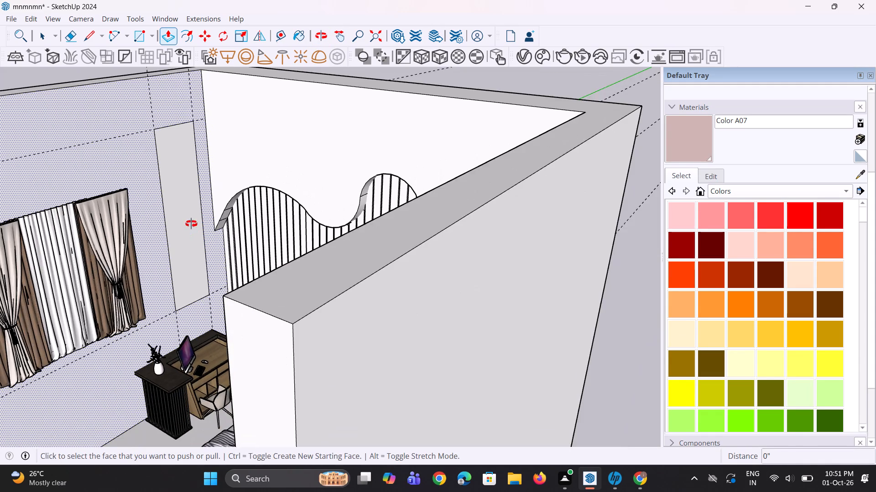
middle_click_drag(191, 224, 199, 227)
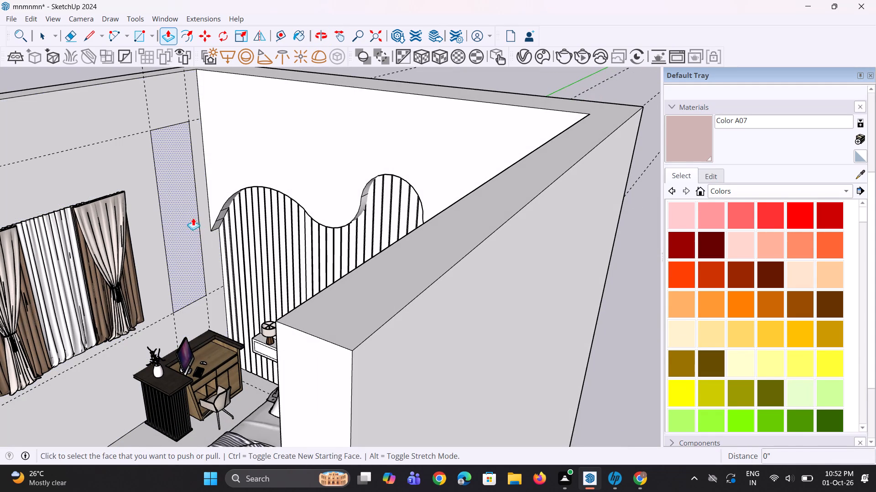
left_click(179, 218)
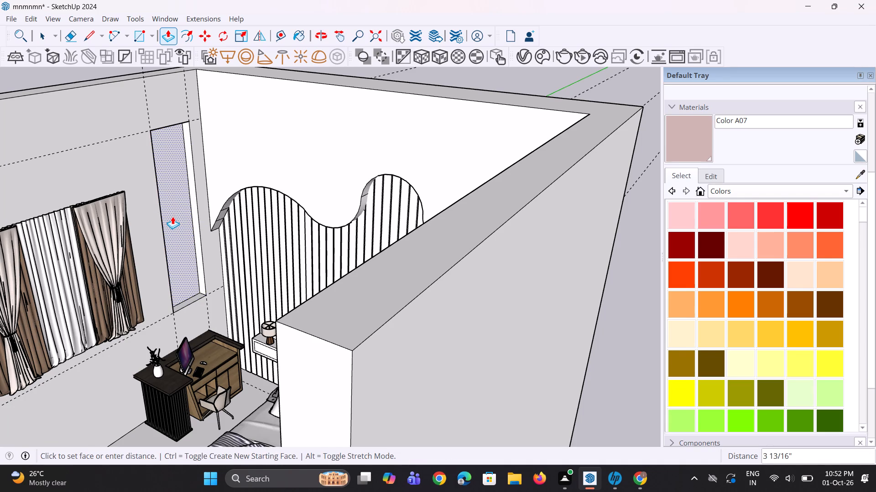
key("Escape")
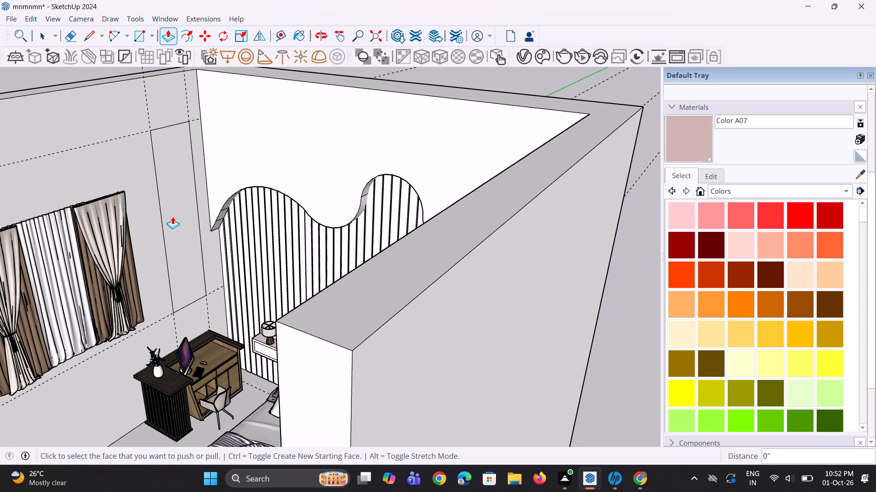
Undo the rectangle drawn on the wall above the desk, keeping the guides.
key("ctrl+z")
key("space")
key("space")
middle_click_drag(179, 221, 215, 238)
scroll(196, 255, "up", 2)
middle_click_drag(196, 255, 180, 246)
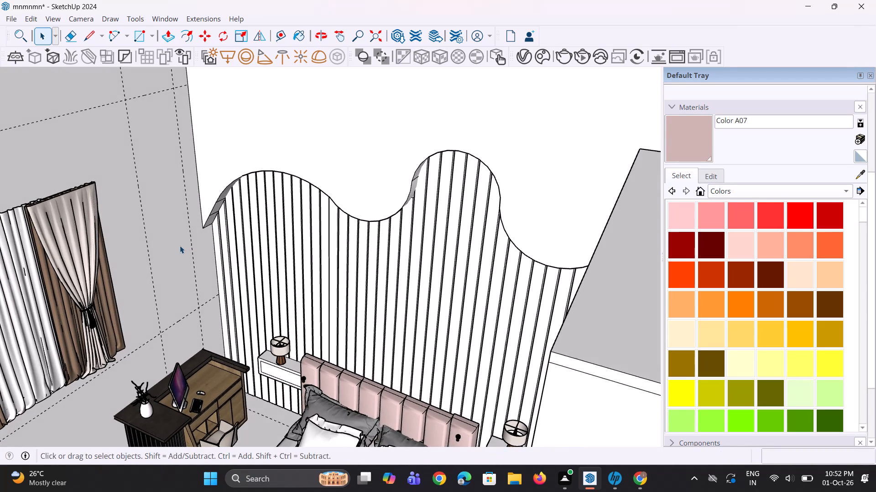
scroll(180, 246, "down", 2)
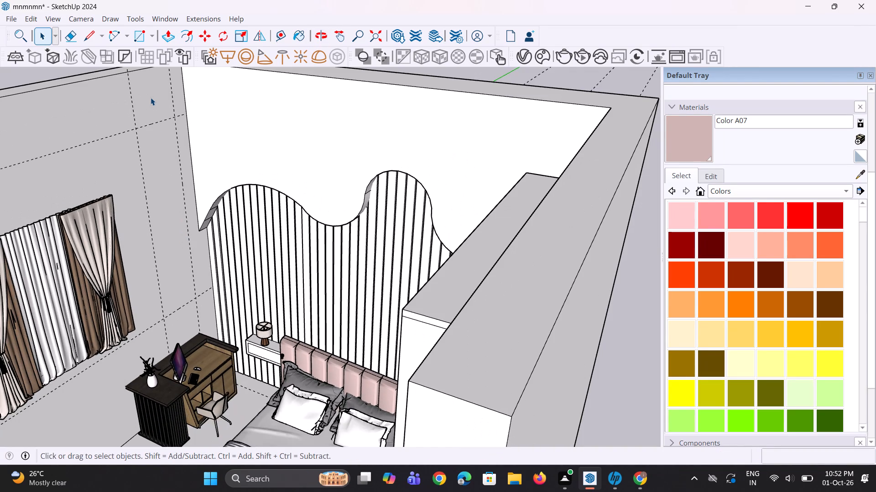
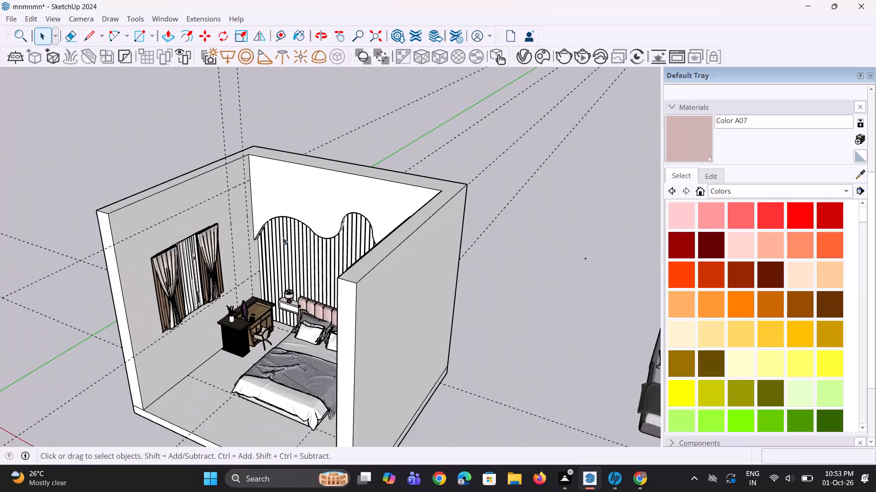
Examine the wall area between the curtained window and the desk corner of the bedroom.
scroll(88, 315, "up", 8)
middle_click_drag(231, 303, 212, 300)
scroll(212, 300, "up", 1)
scroll(212, 300, "down", 4)
middle_click_drag(212, 300, 195, 293)
scroll(193, 285, "up", 3)
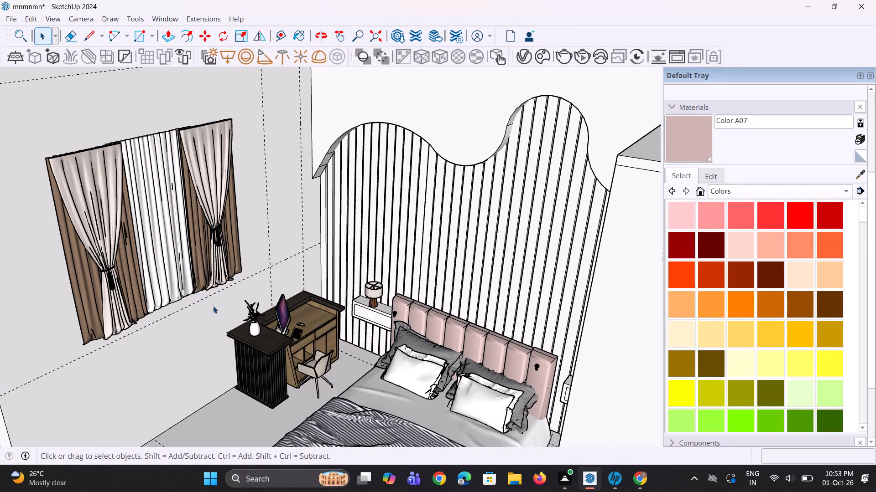
scroll(217, 306, "down", 4)
scroll(234, 301, "up", 1)
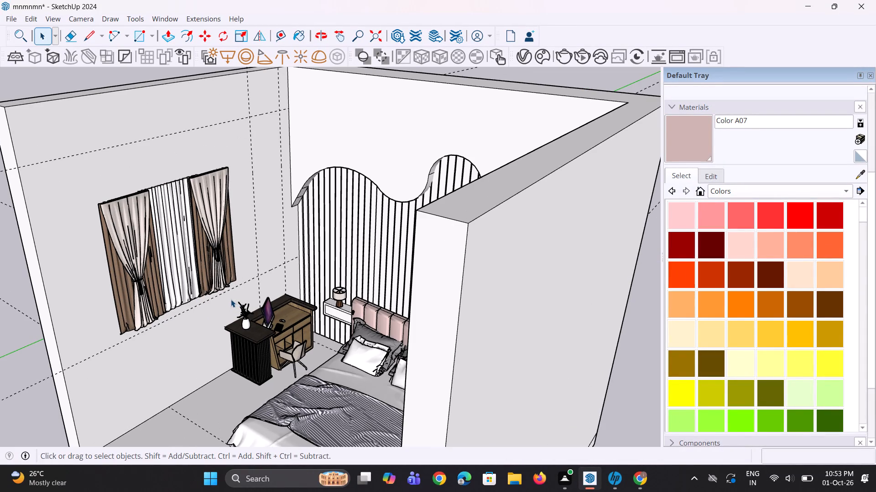
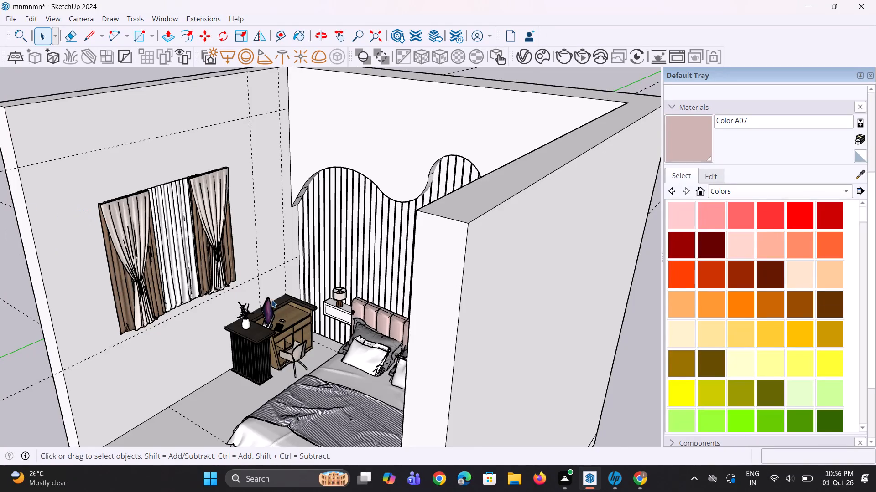
Move the desk unit about 2 11/16" along the window wall toward the slatted headboard wall.
scroll(375, 287, "down", 4)
middle_click_drag(338, 309, 244, 339)
scroll(287, 278, "up", 2)
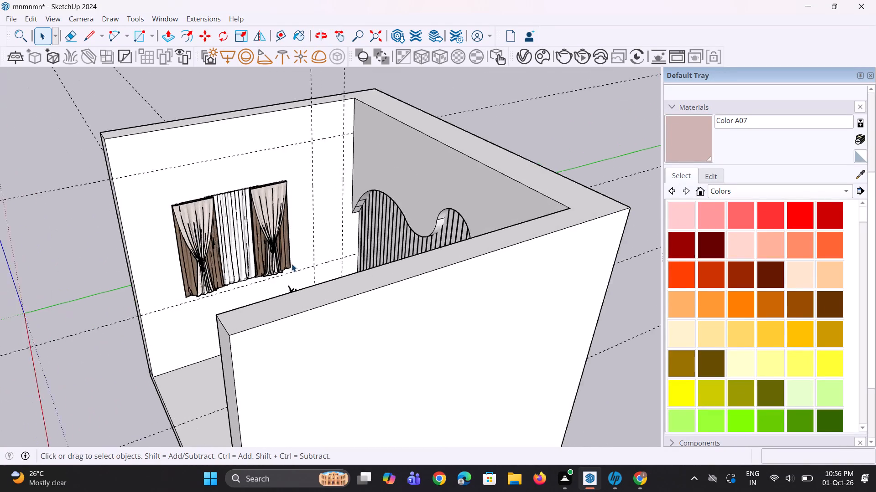
scroll(292, 264, "up", 6)
middle_click_drag(312, 276, 295, 297)
scroll(444, 335, "up", 5)
middle_click_drag(422, 316, 369, 313)
scroll(361, 322, "up", 4)
middle_click_drag(359, 332, 315, 321)
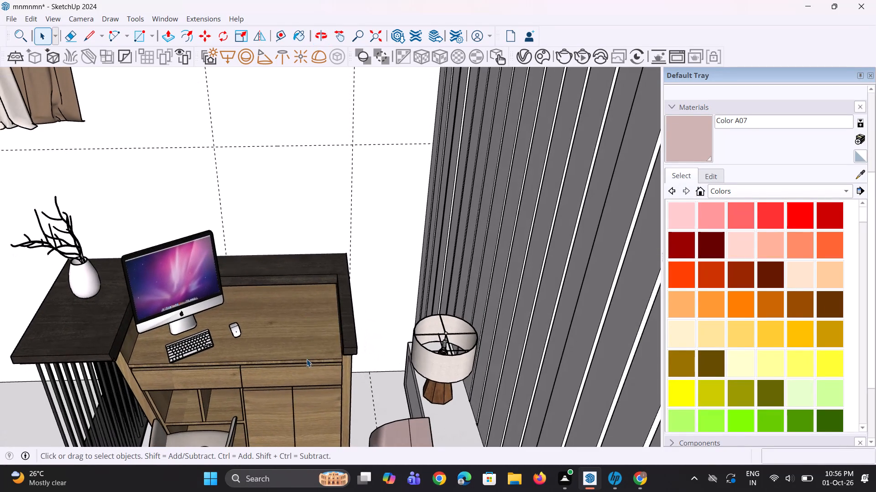
left_click(307, 359)
scroll(337, 352, "up", 2)
middle_click_drag(339, 349, 290, 366)
key("m")
left_click(354, 370)
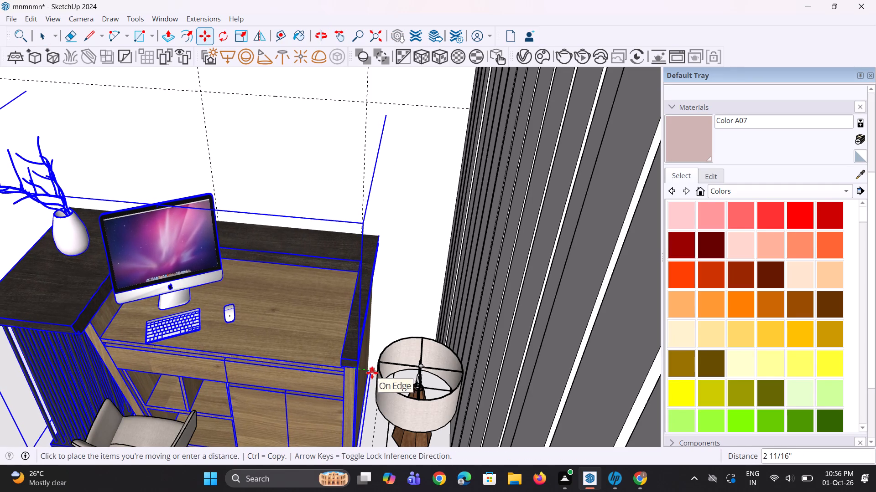
left_click(372, 373)
Shift the desk unit again toward the slatted wall, bringing its countertop end up to the bedside table.
middle_click_drag(373, 376, 421, 374)
scroll(412, 373, "up", 3)
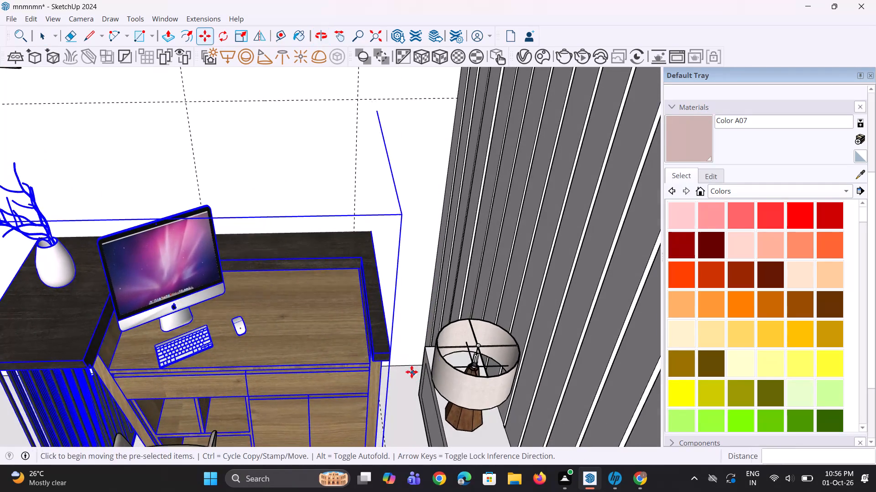
middle_click_drag(405, 364, 363, 386)
scroll(351, 358, "up", 1)
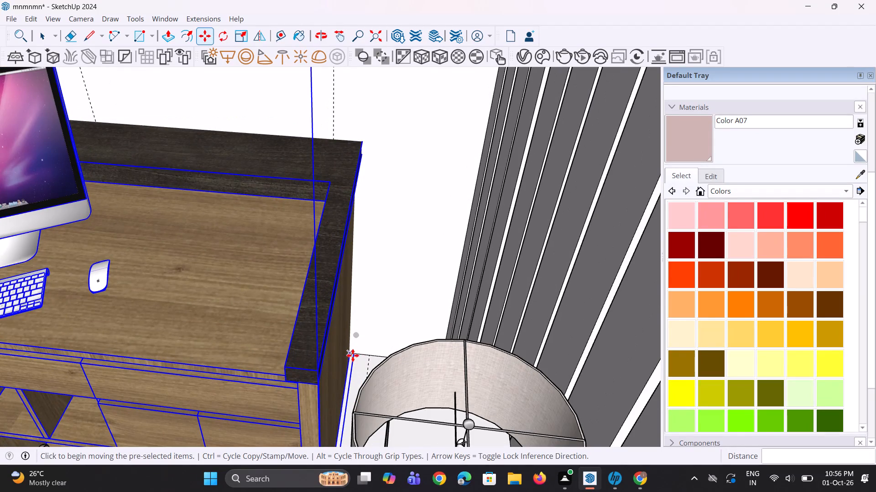
left_click(353, 355)
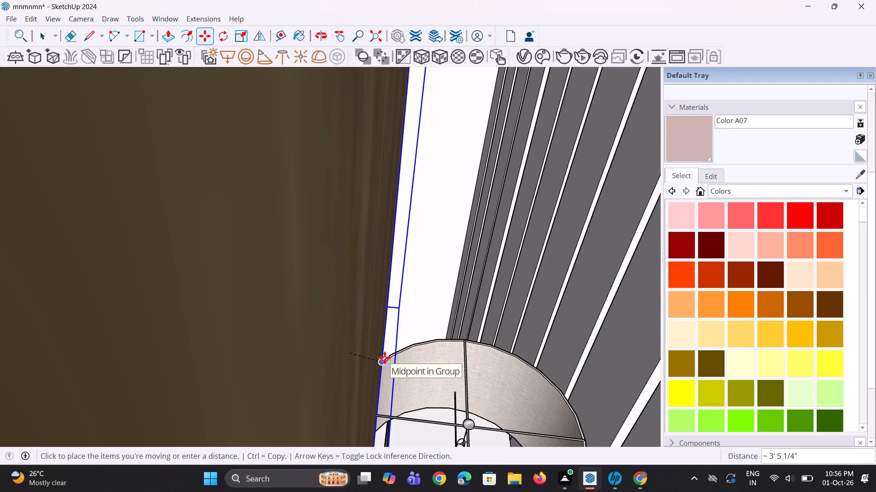
left_click(381, 354)
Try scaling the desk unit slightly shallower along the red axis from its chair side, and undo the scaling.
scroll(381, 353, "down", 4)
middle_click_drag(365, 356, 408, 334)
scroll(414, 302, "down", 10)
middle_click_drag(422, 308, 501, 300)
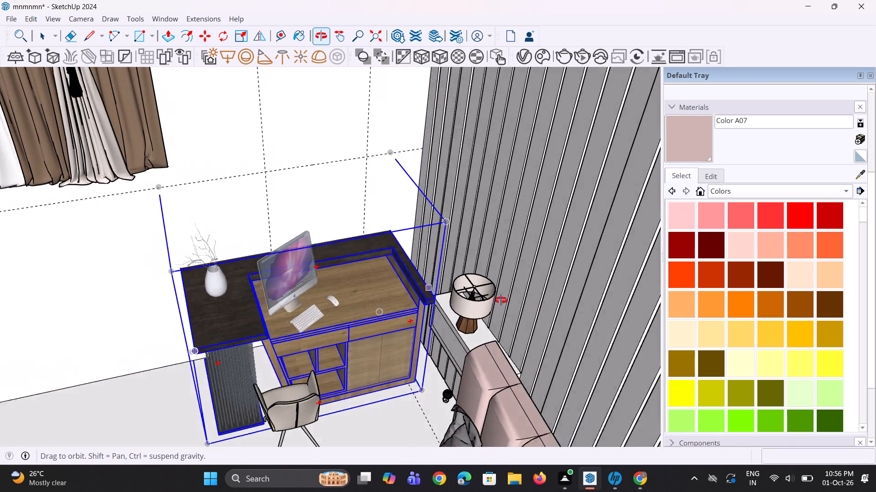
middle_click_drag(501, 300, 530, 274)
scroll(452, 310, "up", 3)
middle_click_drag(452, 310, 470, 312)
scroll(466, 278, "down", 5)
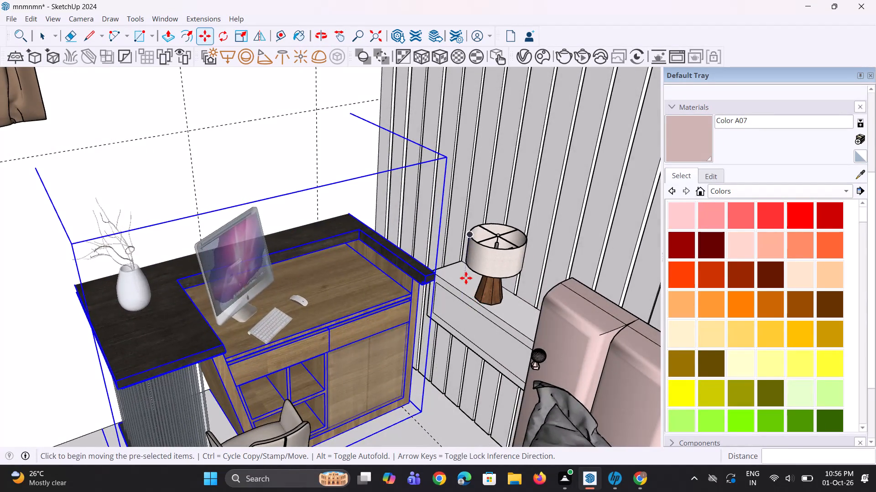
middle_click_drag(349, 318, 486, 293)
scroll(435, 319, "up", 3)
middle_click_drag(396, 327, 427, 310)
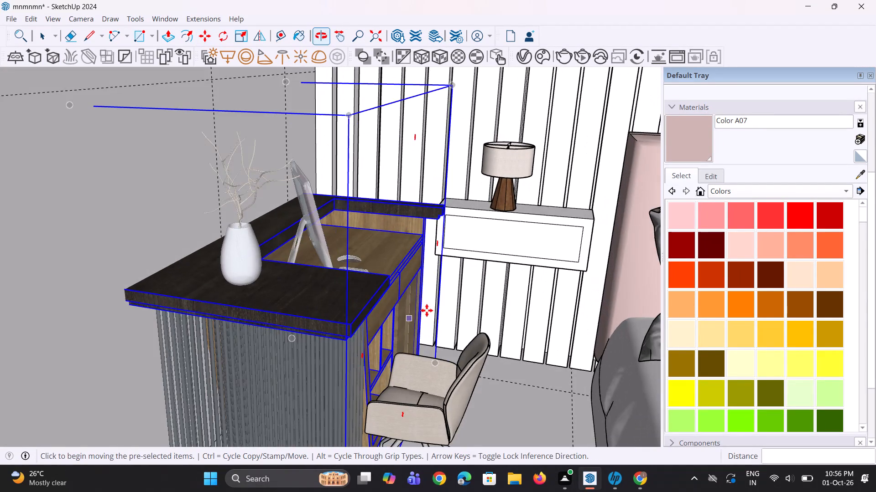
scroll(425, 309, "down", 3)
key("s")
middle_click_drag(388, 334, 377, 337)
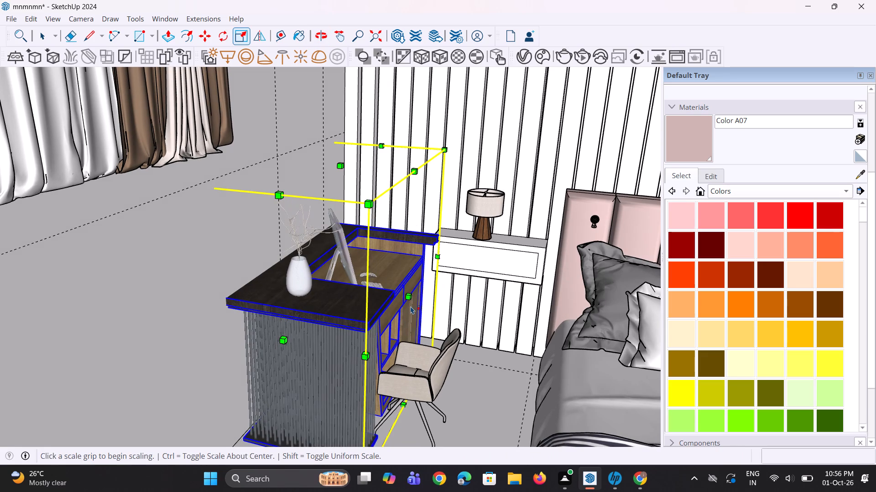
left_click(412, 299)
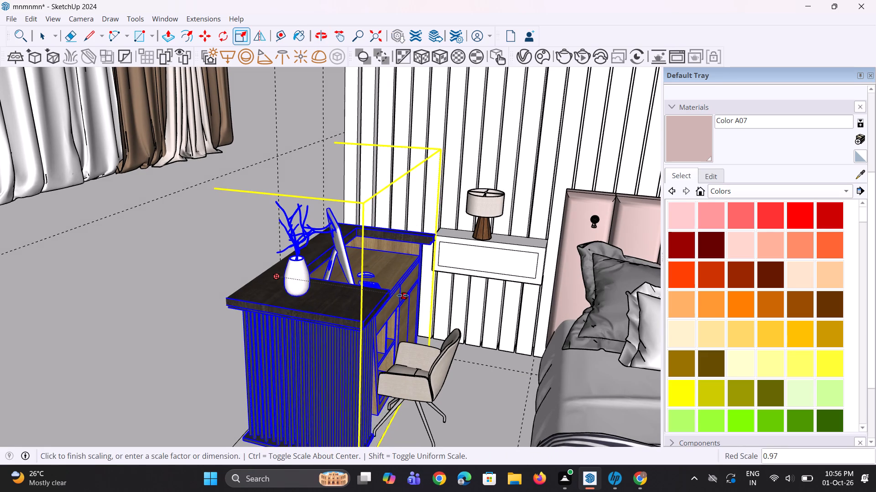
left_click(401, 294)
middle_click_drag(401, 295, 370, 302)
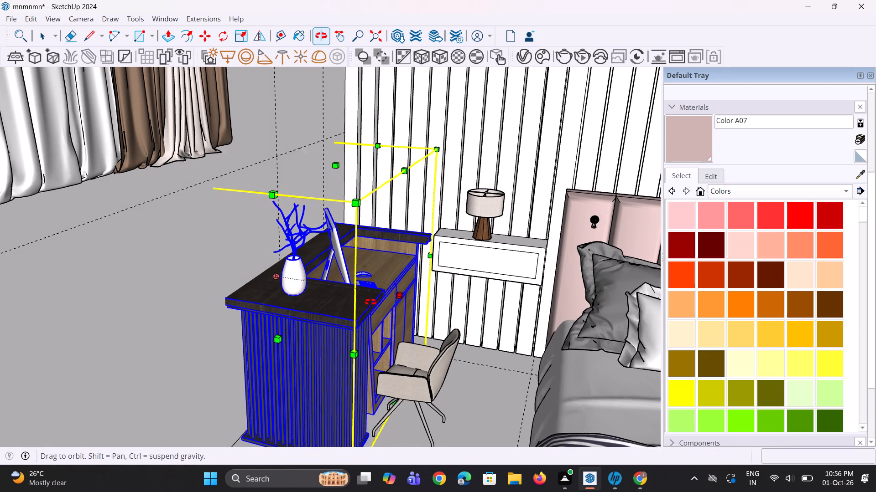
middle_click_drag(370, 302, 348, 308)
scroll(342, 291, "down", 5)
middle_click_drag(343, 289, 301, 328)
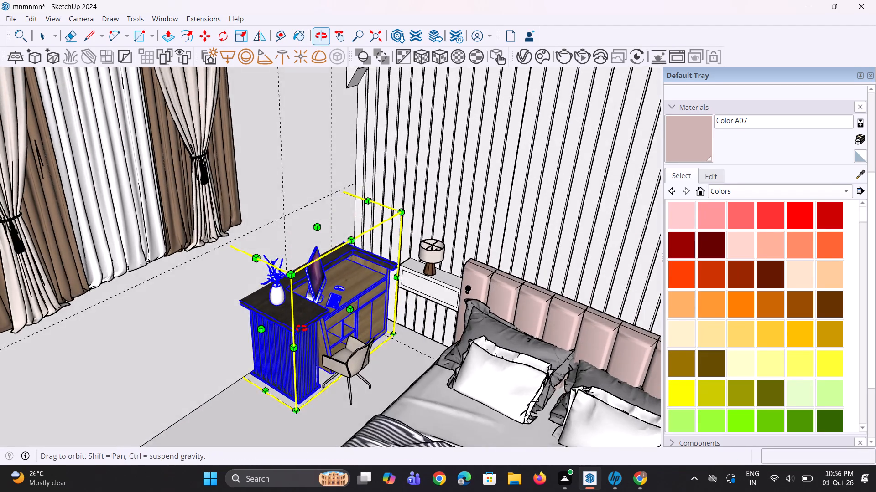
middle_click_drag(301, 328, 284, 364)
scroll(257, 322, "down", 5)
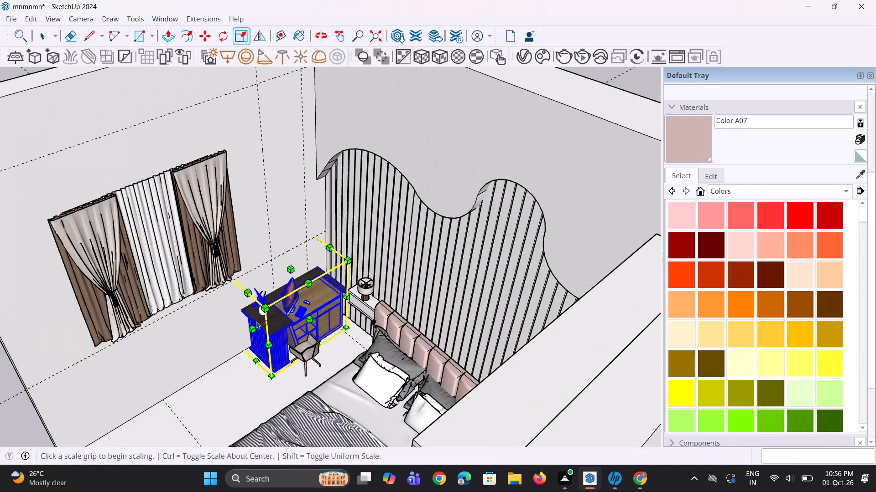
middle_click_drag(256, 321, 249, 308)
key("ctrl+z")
Move the curtain set about 6 5/16" along the window wall, away from the desk.
scroll(222, 319, "up", 2)
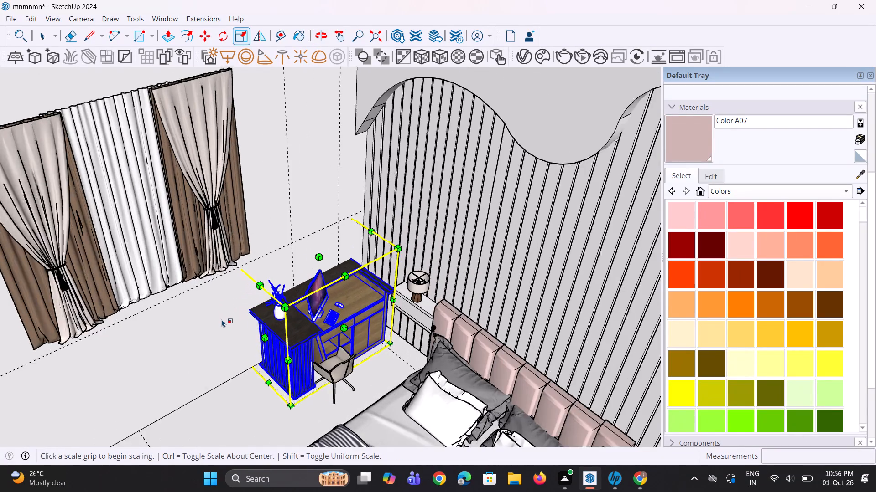
scroll(222, 319, "up", 4)
scroll(222, 319, "down", 8)
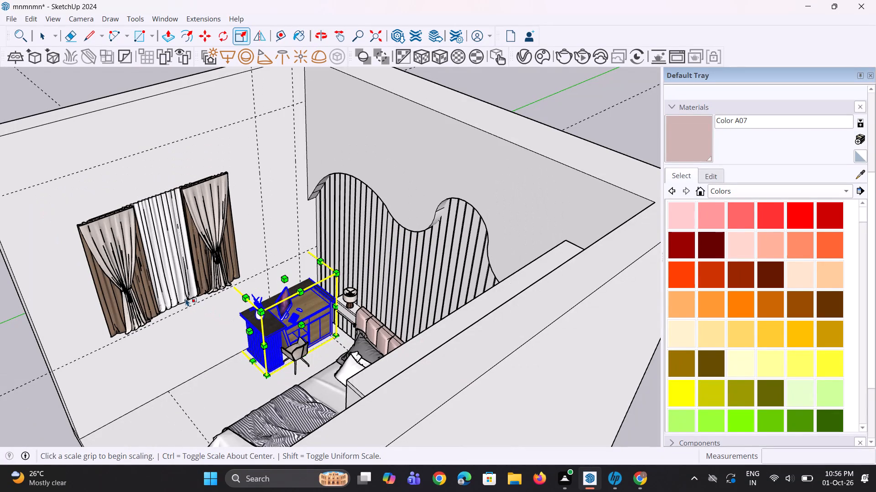
key("space")
key("space")
left_click(161, 292)
scroll(51, 232, "up", 2)
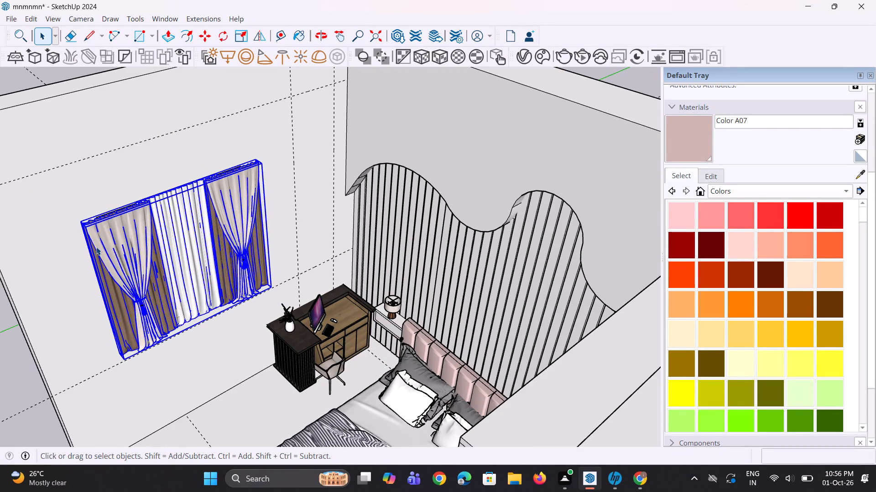
key("m")
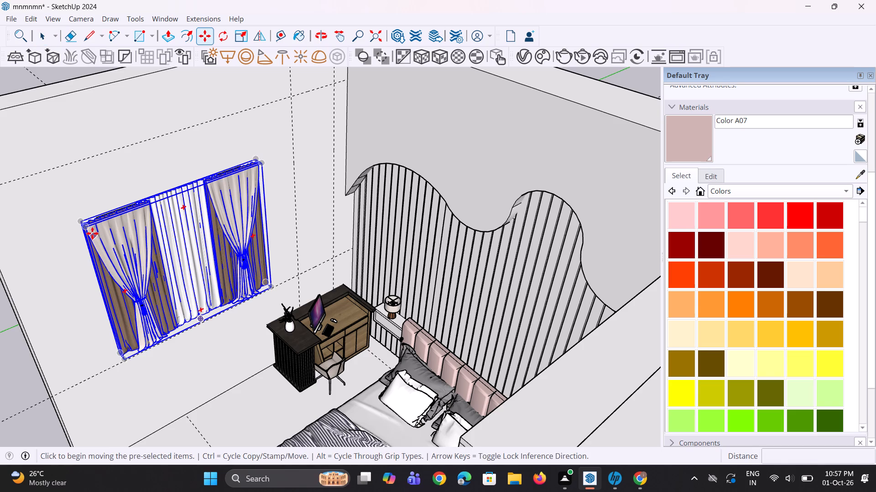
left_click(86, 224)
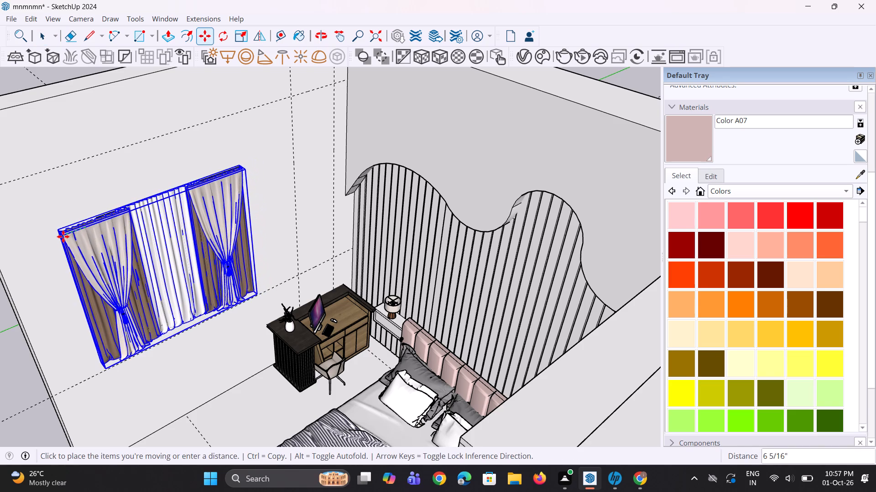
left_click(61, 237)
Move the window frame protruding beside the curtains about 1 11/16" along the wall, tucking it behind them.
middle_click_drag(131, 253, 55, 261)
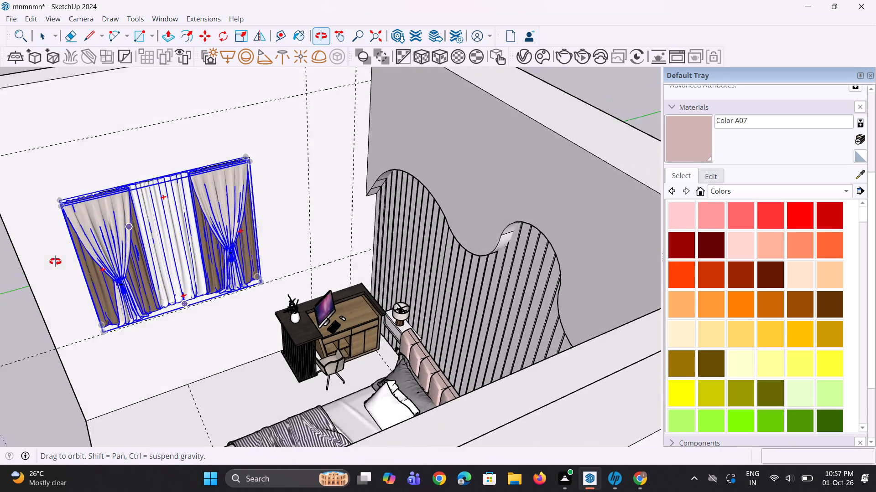
middle_click_drag(55, 261, 108, 250)
middle_click_drag(252, 242, 115, 261)
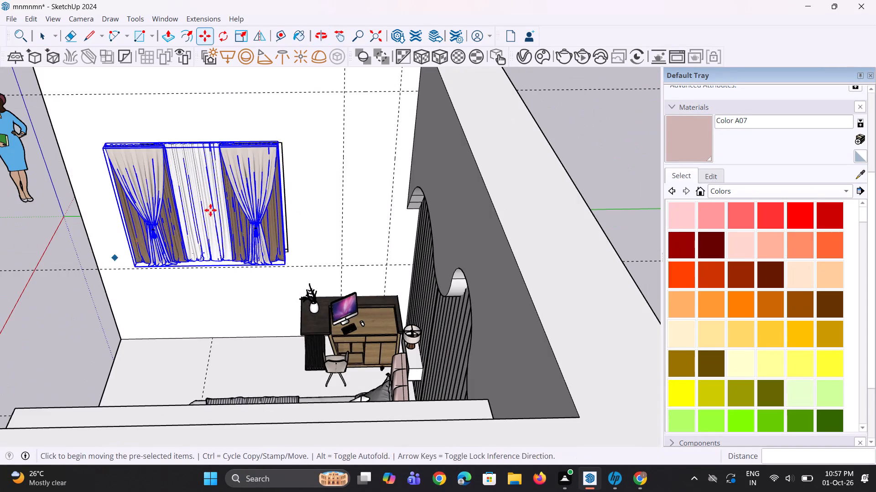
scroll(235, 200, "up", 6)
key("space")
left_click(292, 150)
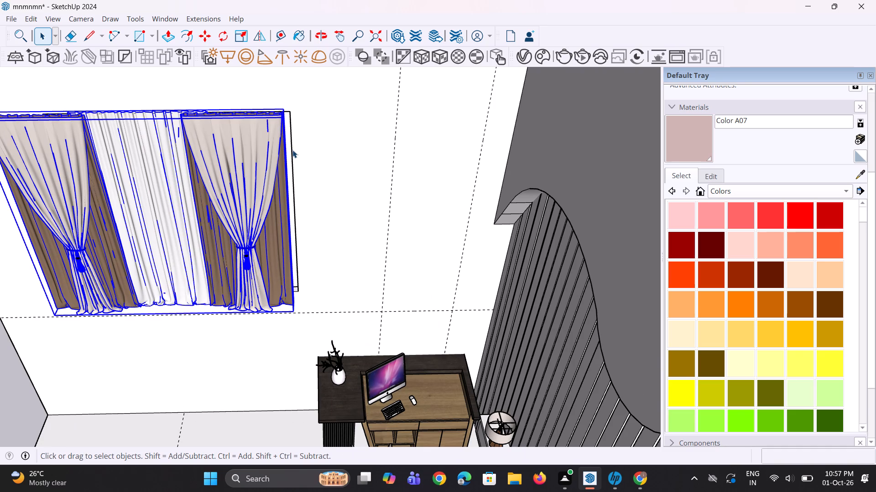
scroll(291, 148, "up", 2)
key("m")
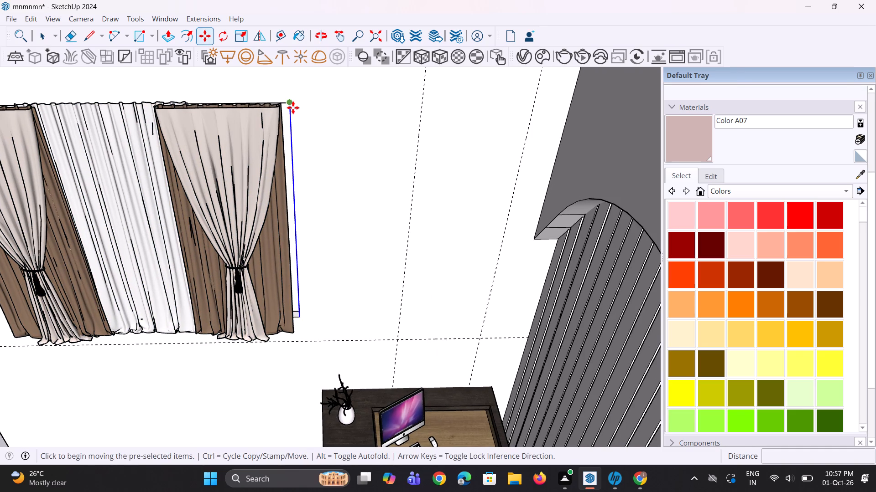
left_click(293, 106)
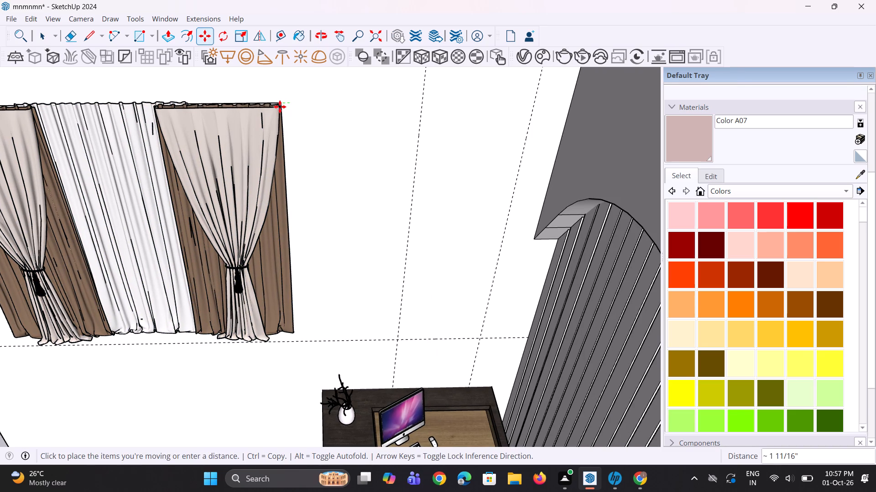
left_click(279, 107)
Examine the window wall, desk corner and bed area with the repositioned curtains and desk.
scroll(282, 129, "down", 4)
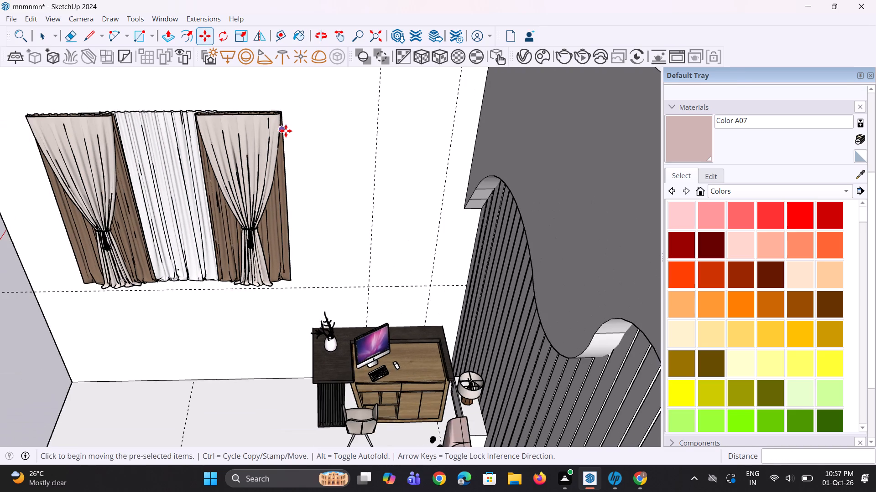
middle_click_drag(293, 144, 332, 128)
scroll(332, 128, "down", 4)
middle_click_drag(334, 128, 349, 150)
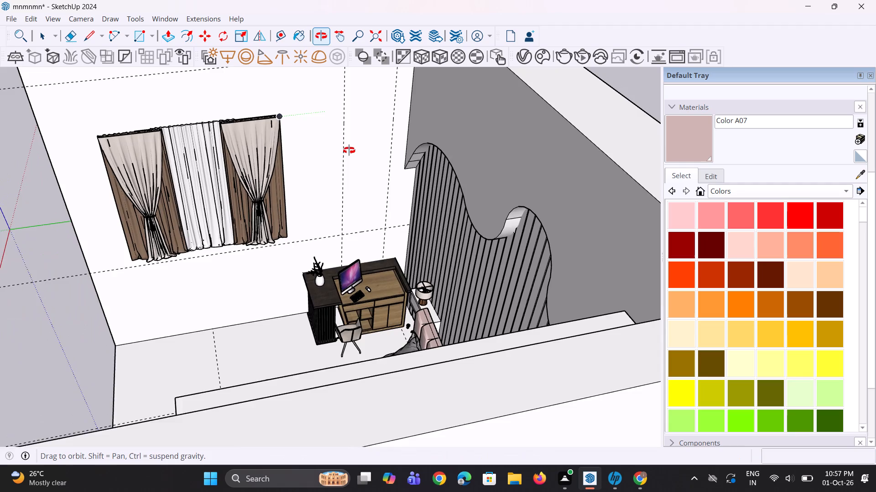
middle_click_drag(349, 150, 354, 165)
key("space")
key("space")
scroll(309, 224, "up", 1)
middle_click_drag(308, 227, 351, 210)
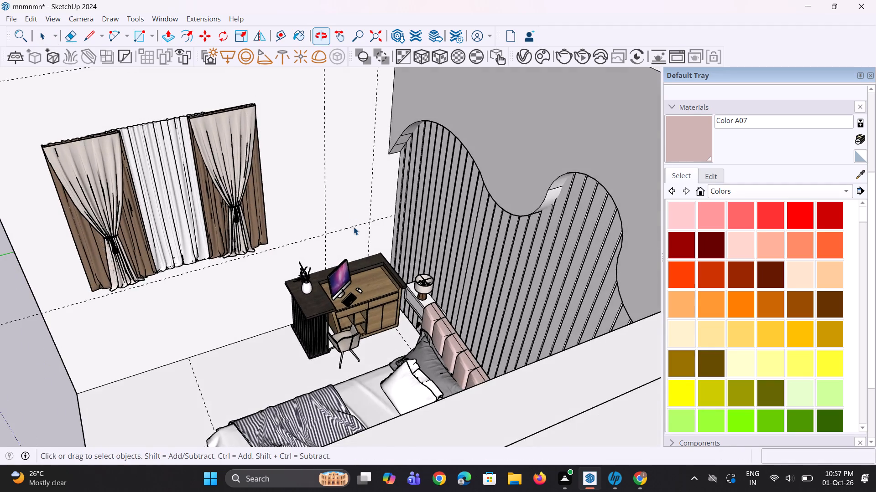
scroll(354, 231, "down", 5)
middle_click_drag(313, 263, 318, 279)
scroll(318, 286, "up", 7)
middle_click_drag(273, 254, 280, 248)
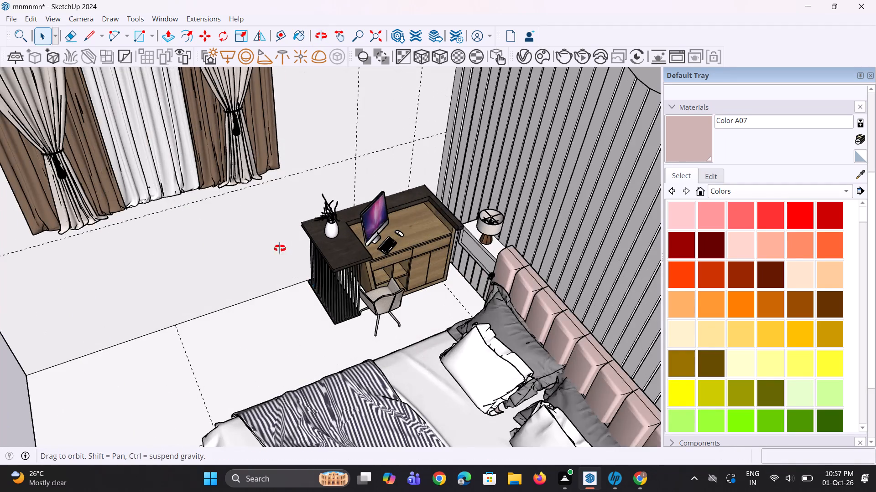
middle_click_drag(280, 248, 279, 232)
scroll(283, 244, "down", 3)
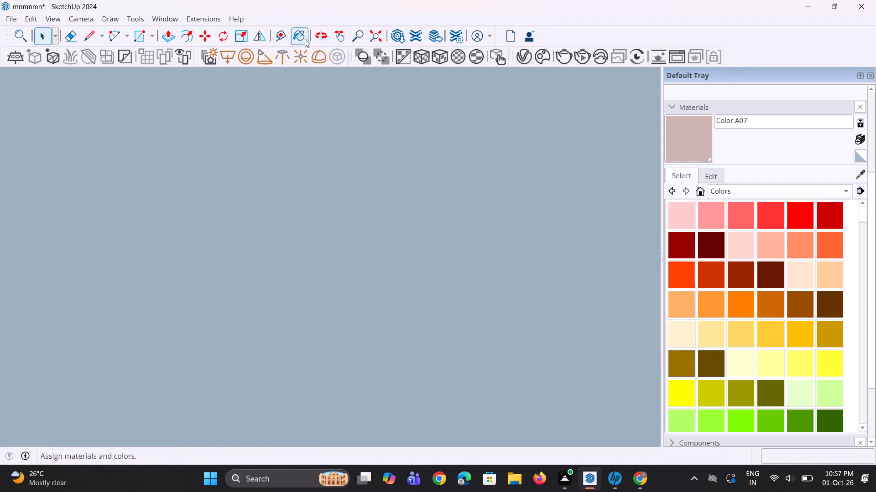
Place a vertical guide on the window wall about 6' 4 13/16" from its open-end edge, just past the curtains on the desk side.
left_click(283, 39)
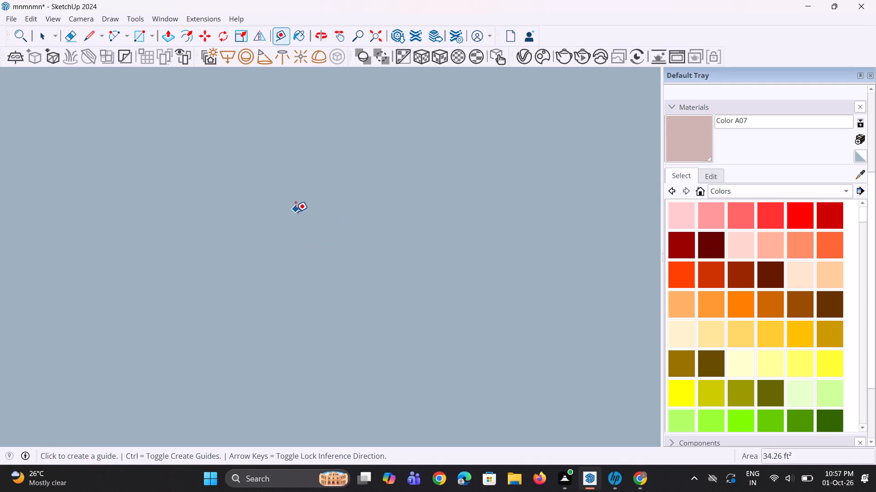
left_click(378, 36)
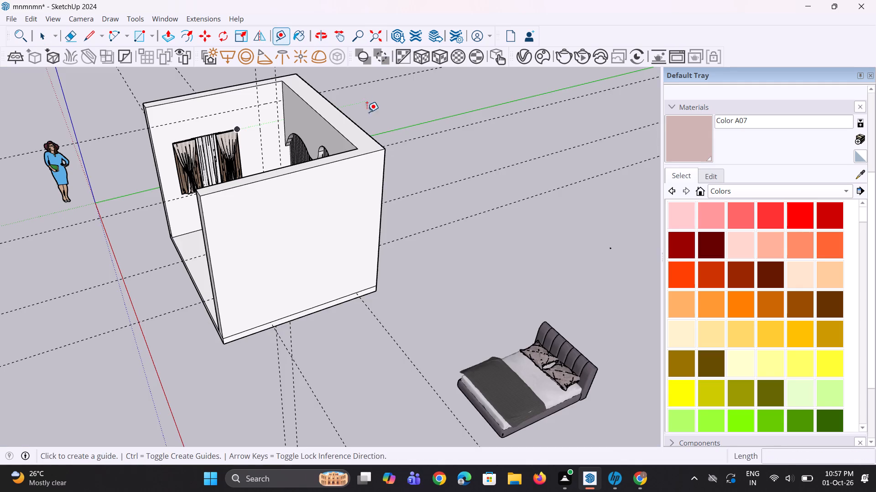
scroll(227, 160, "up", 9)
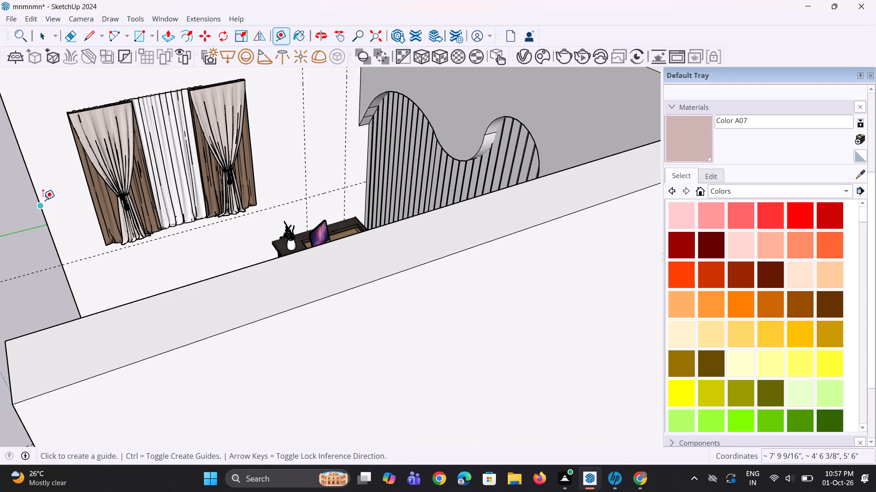
scroll(43, 198, "up", 7)
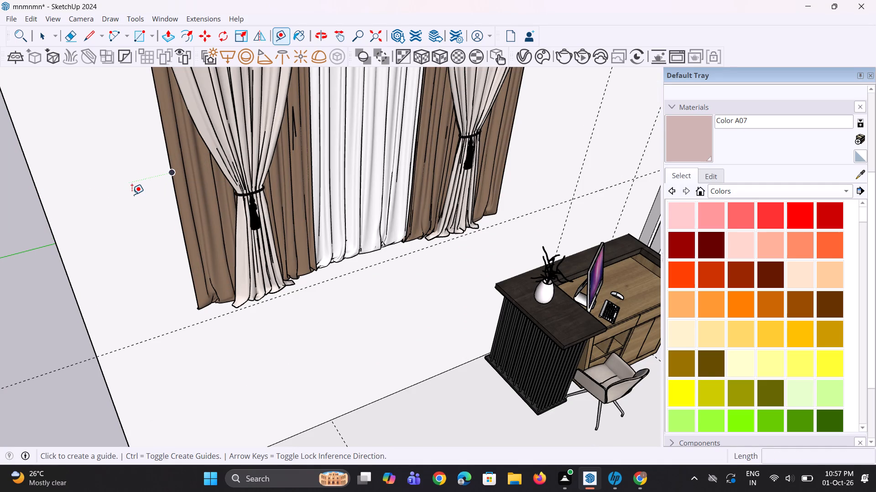
key("space")
key("space")
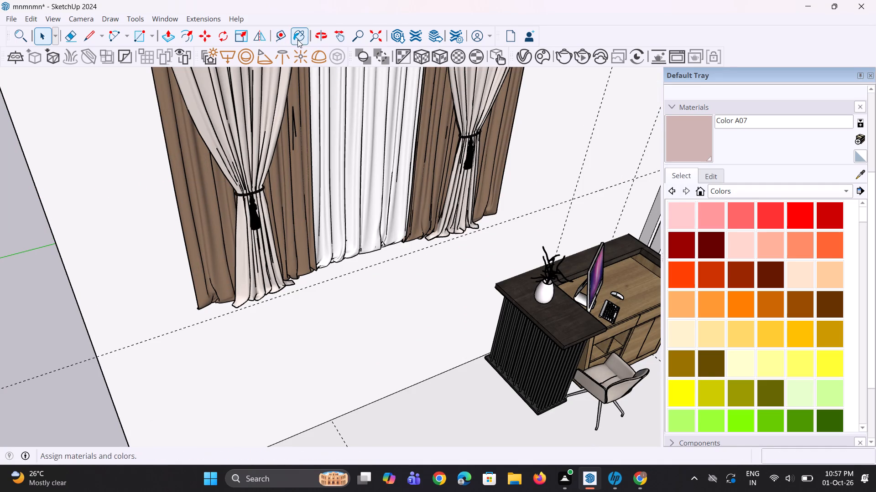
left_click(287, 38)
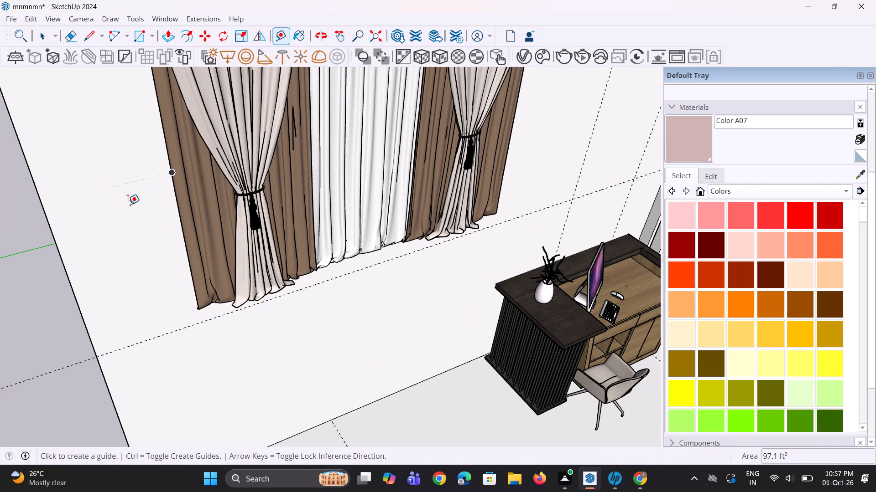
scroll(126, 216, "down", 4)
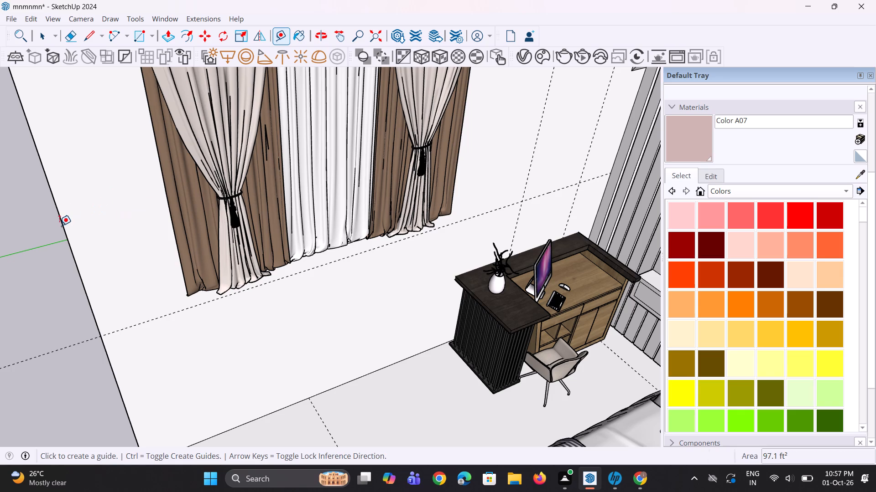
middle_click_drag(59, 226, 144, 198)
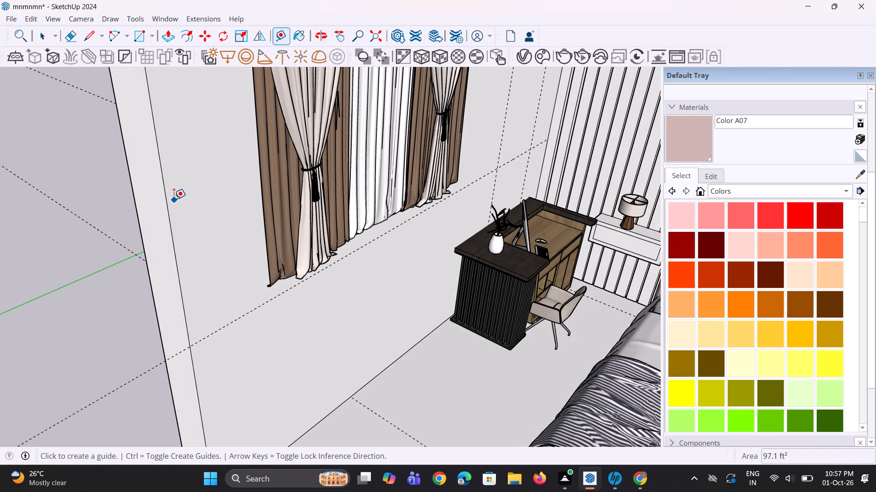
left_click(173, 247)
scroll(194, 228, "down", 8)
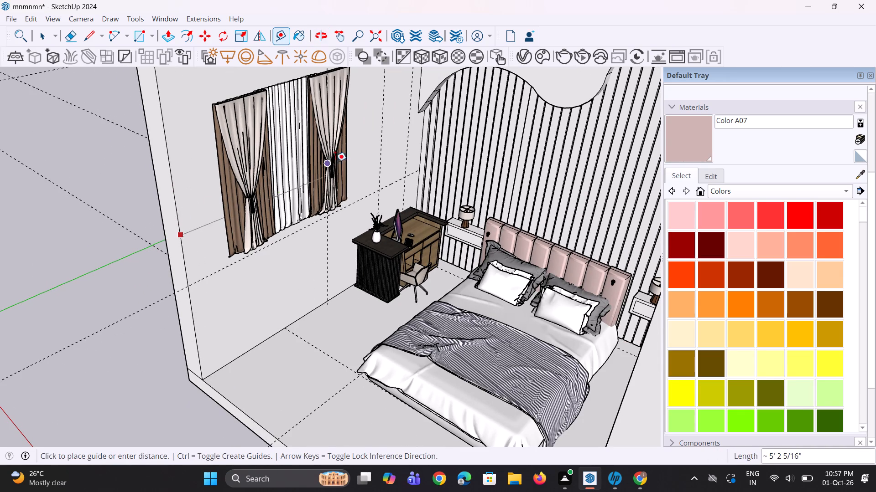
left_click(356, 149)
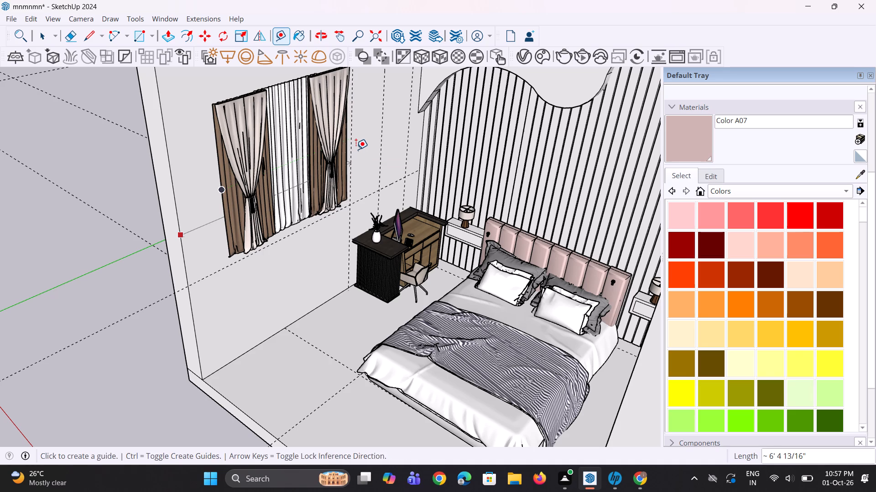
Move the vertical guide between the curtains and desk about 1 1/8" along the wall toward the desk.
middle_click_drag(368, 211, 198, 248)
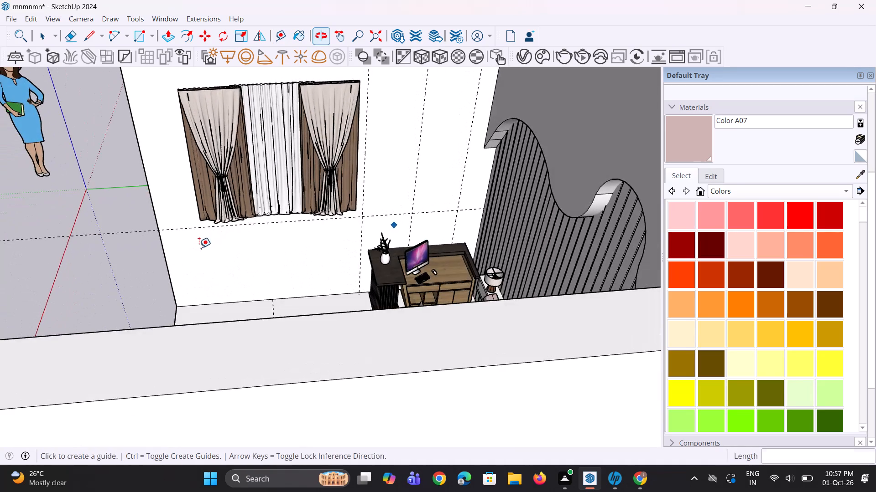
scroll(433, 260, "up", 4)
middle_click_drag(386, 257, 373, 258)
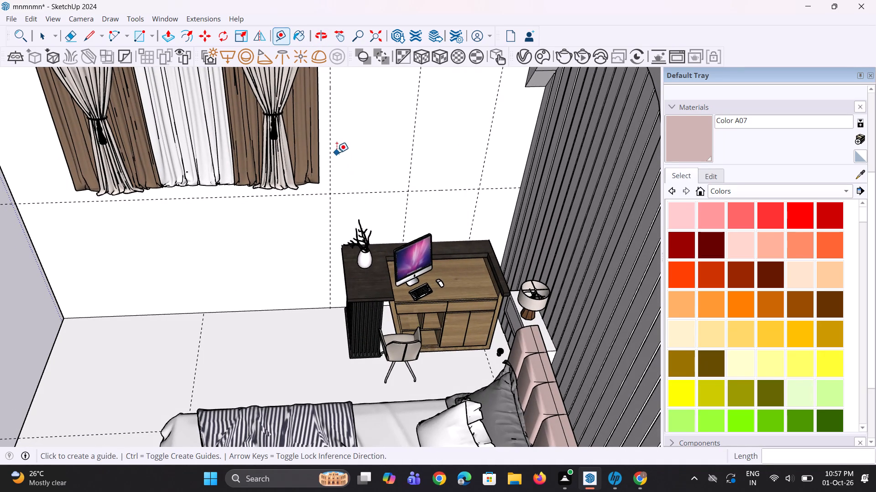
key("space")
left_click(329, 182)
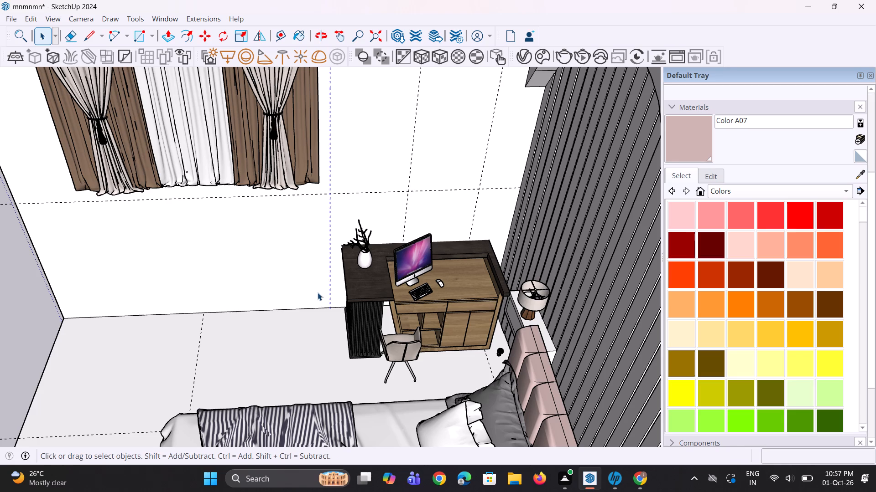
scroll(330, 295, "up", 2)
key("m")
left_click(333, 309)
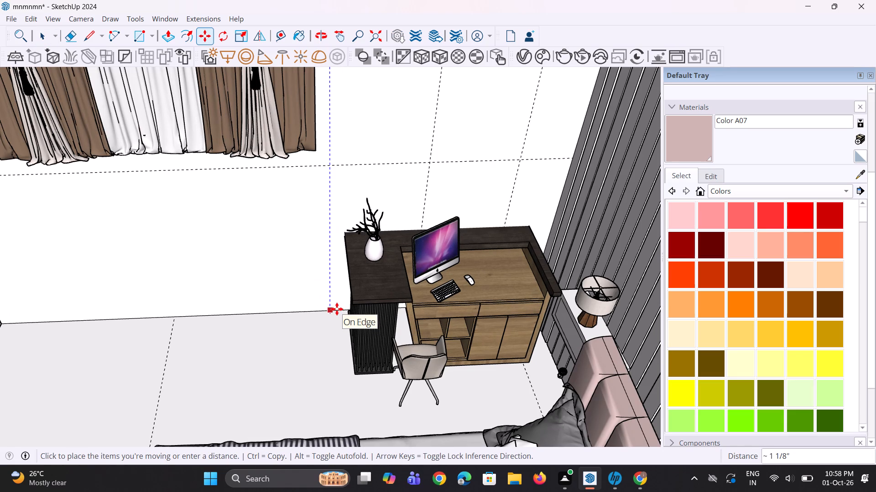
left_click(337, 309)
Move the desk unit about 3 1/8" along the window wall toward the curtains and the vertical guide.
scroll(338, 309, "down", 5)
middle_click_drag(338, 309, 367, 312)
scroll(378, 313, "up", 4)
middle_click_drag(409, 251, 409, 248)
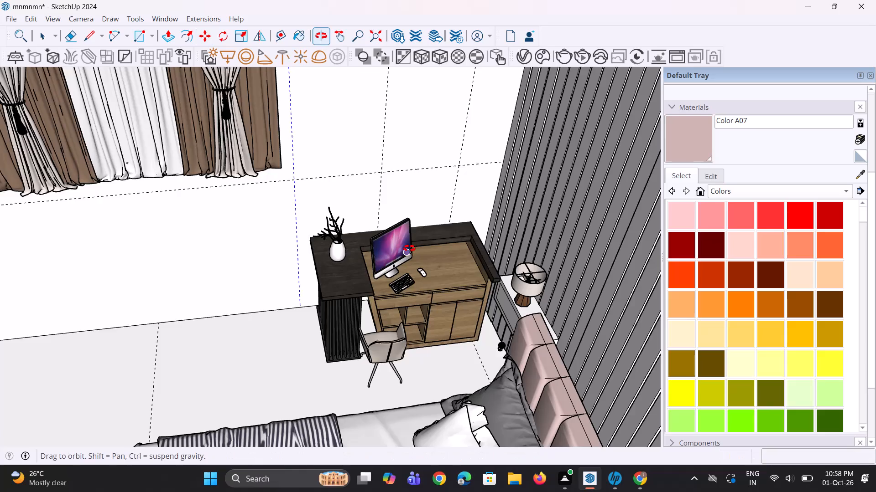
middle_click_drag(409, 248, 416, 233)
scroll(362, 276, "up", 5)
key("m")
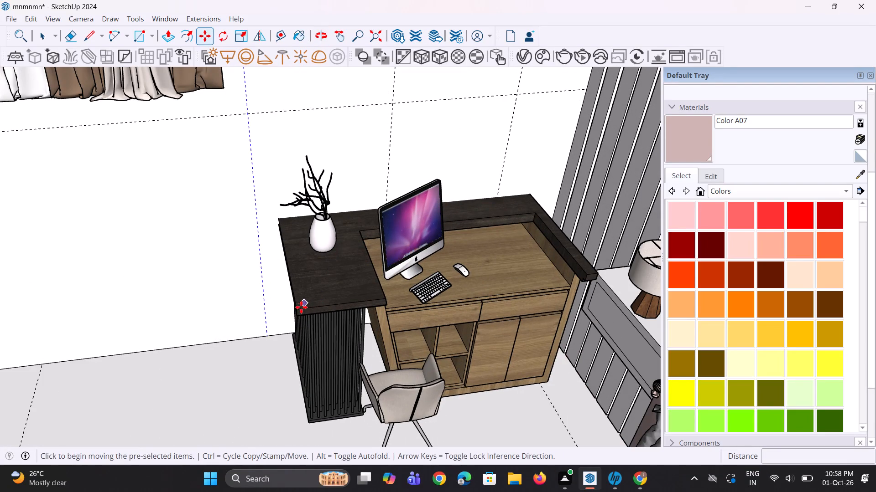
middle_click_drag(301, 307, 349, 288)
key("space")
key("space")
left_click(324, 342)
scroll(313, 349, "up", 1)
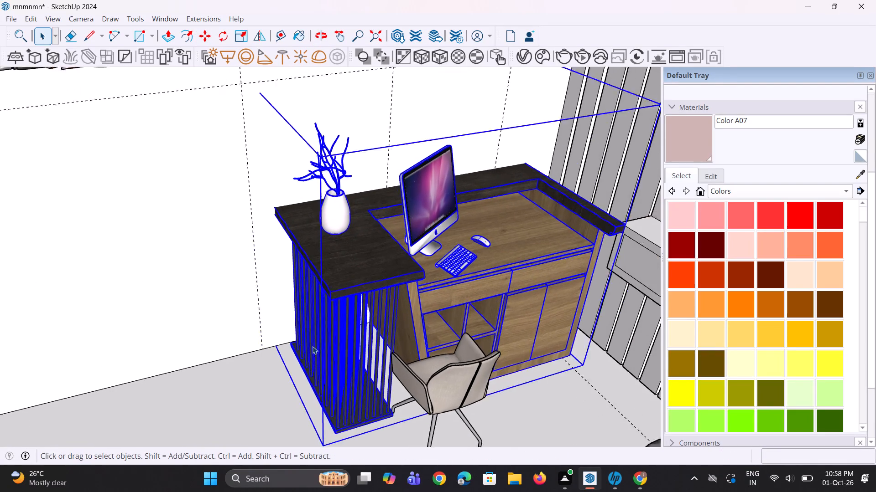
scroll(313, 346, "up", 2)
key("m")
left_click(285, 342)
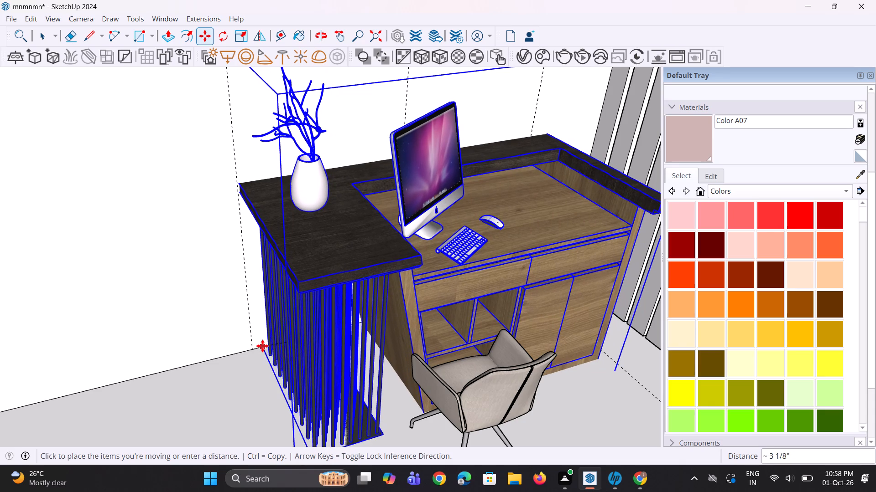
left_click(262, 346)
key("space")
key("space")
Examine the repositioned desk from above, from the bed side and in the overall room view.
scroll(302, 348, "down", 4)
middle_click_drag(334, 343, 492, 490)
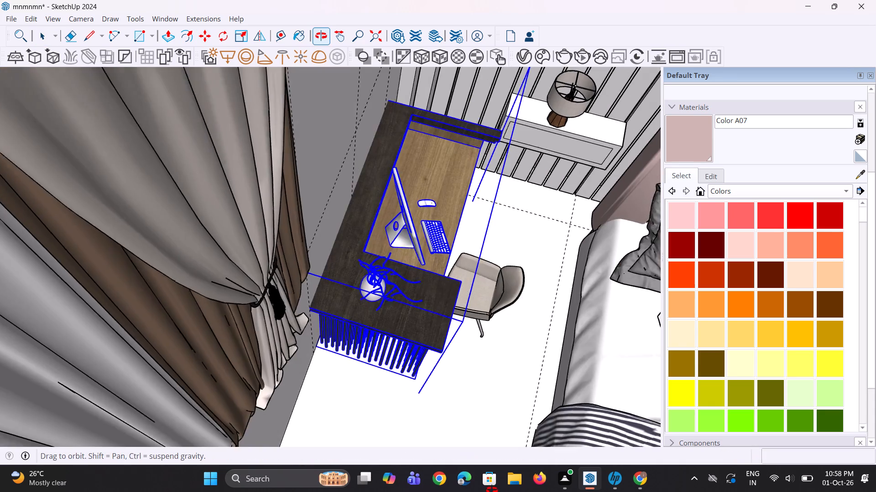
middle_click_drag(492, 490, 488, 482)
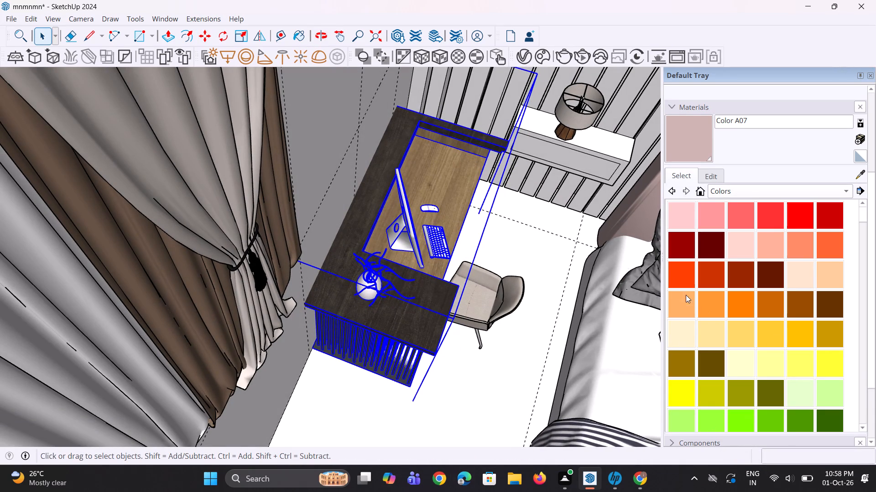
scroll(551, 307, "down", 4)
middle_click_drag(583, 353, 241, 208)
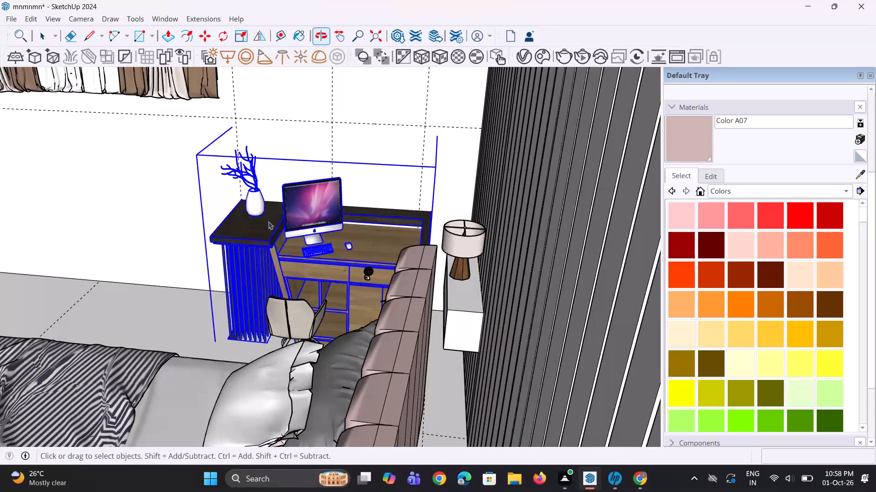
scroll(281, 225, "down", 4)
middle_click_drag(290, 225, 312, 225)
left_click(373, 36)
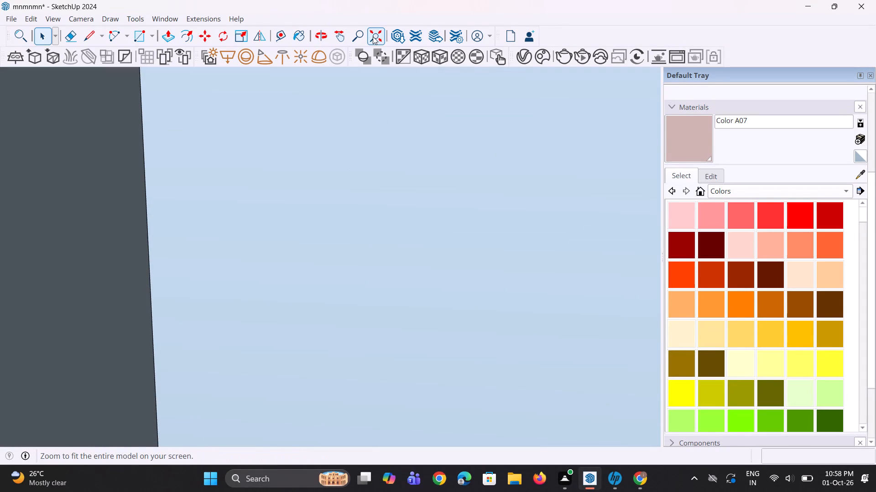
scroll(394, 137, "down", 2)
middle_click_drag(186, 149, 456, 171)
scroll(251, 189, "up", 4)
middle_click_drag(251, 182, 102, 234)
scroll(249, 168, "up", 4)
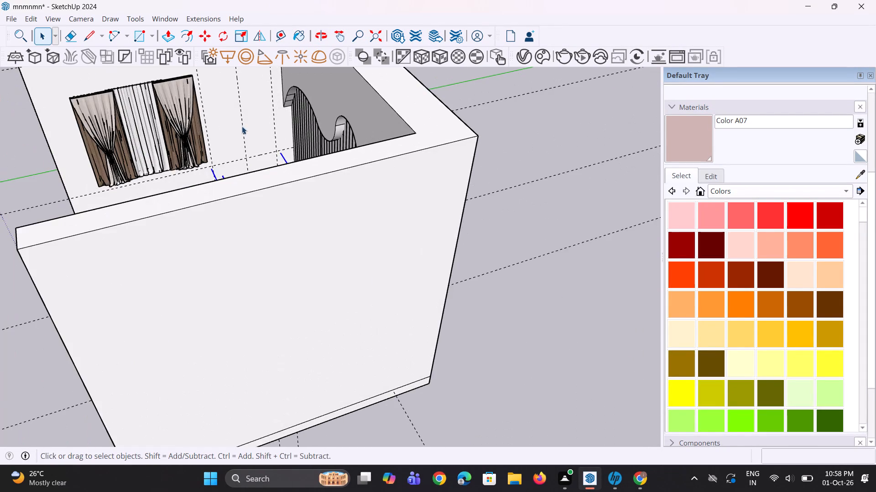
middle_click_drag(241, 127, 220, 177)
scroll(241, 148, "up", 3)
middle_click_drag(241, 144, 231, 149)
key("r")
middle_click_drag(257, 161, 261, 146)
scroll(266, 157, "down", 3)
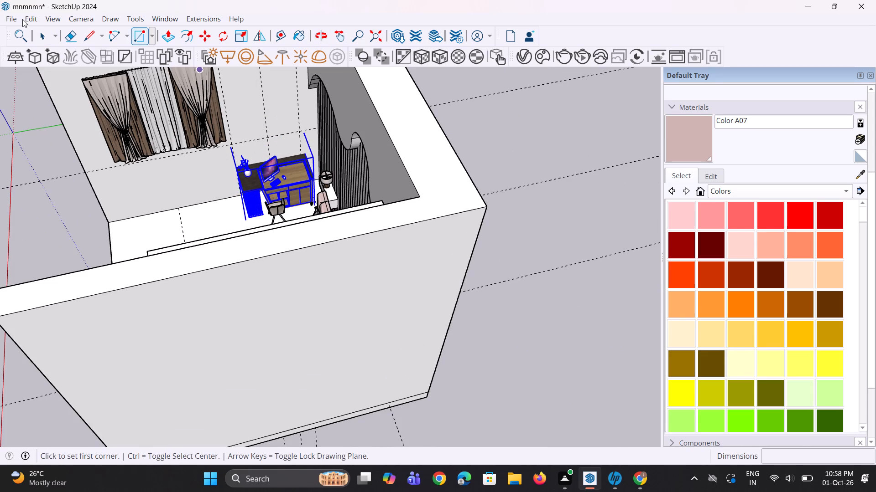
Delete all the guide lines in the model.
left_click(32, 25)
left_click(88, 139)
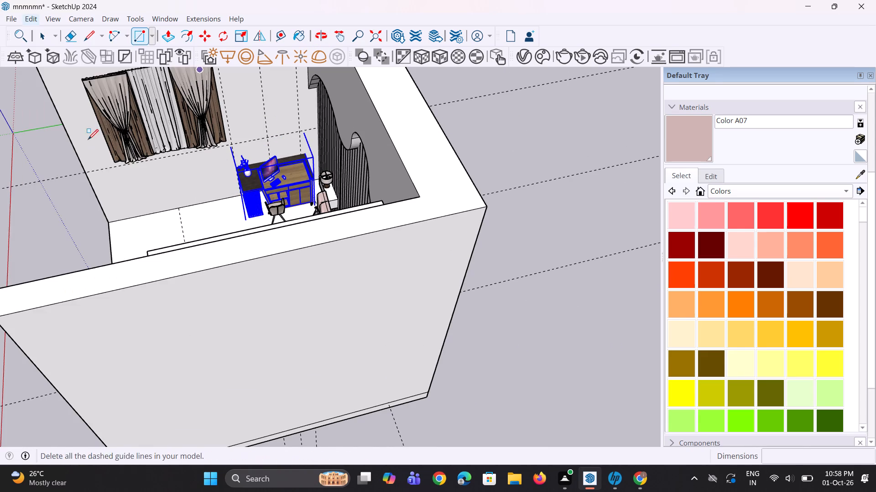
Examine the room without guides, checking the desk, curtains, bed and slatted wall from several angles.
scroll(335, 198, "down", 1)
middle_click_drag(335, 198, 319, 192)
scroll(287, 154, "up", 3)
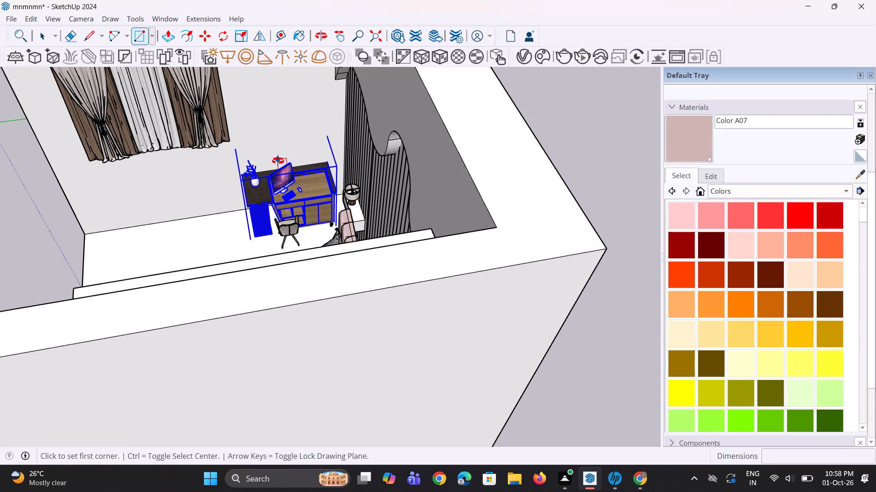
middle_click_drag(278, 161, 287, 164)
scroll(287, 164, "up", 1)
scroll(287, 164, "down", 6)
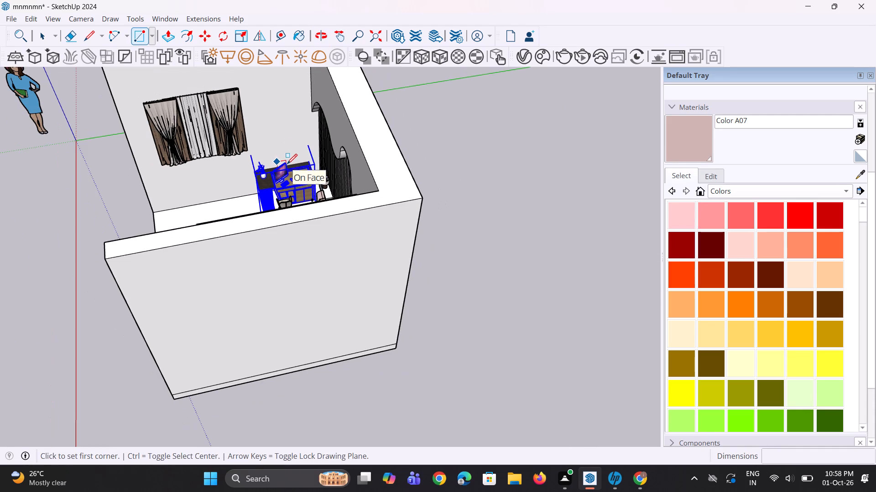
middle_click_drag(282, 139, 376, 129)
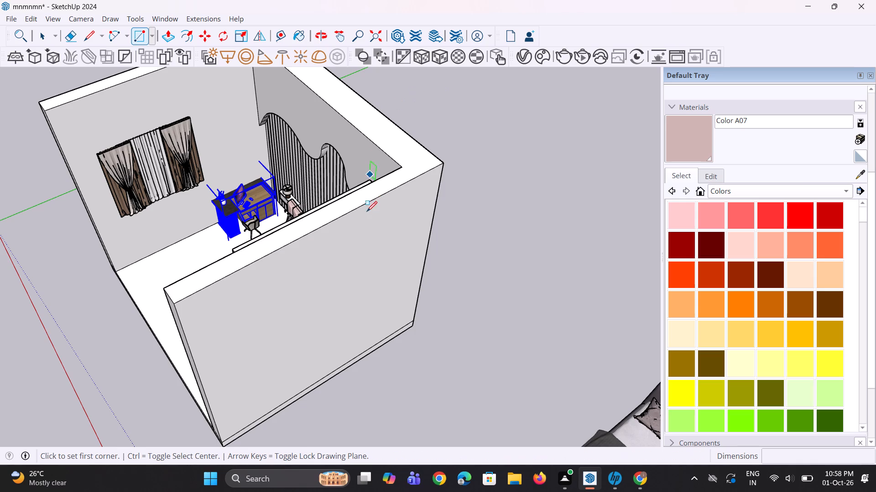
scroll(367, 218, "down", 3)
scroll(156, 251, "up", 1)
middle_click_drag(155, 251, 209, 284)
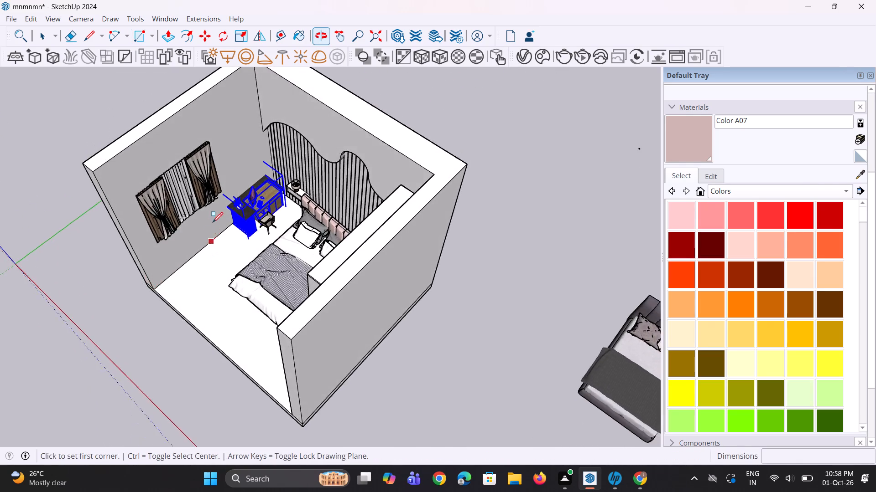
scroll(213, 222, "up", 5)
middle_click_drag(215, 212, 212, 143)
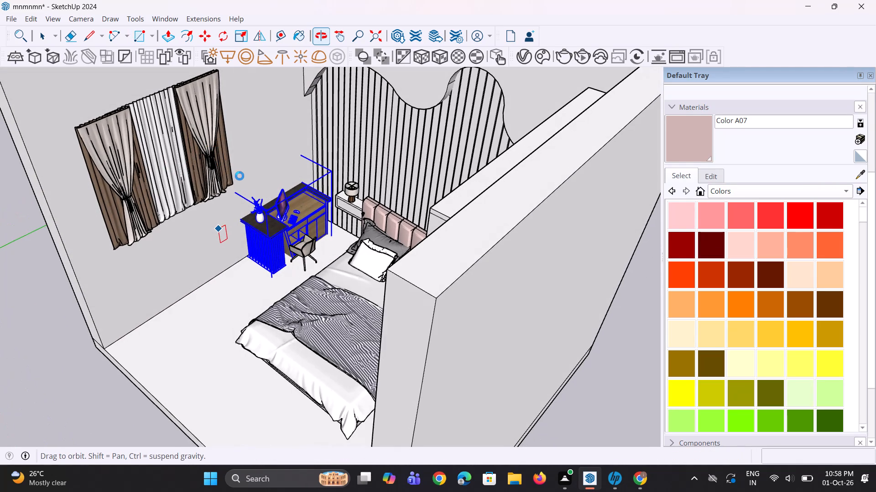
scroll(244, 179, "down", 2)
middle_click_drag(248, 183, 251, 201)
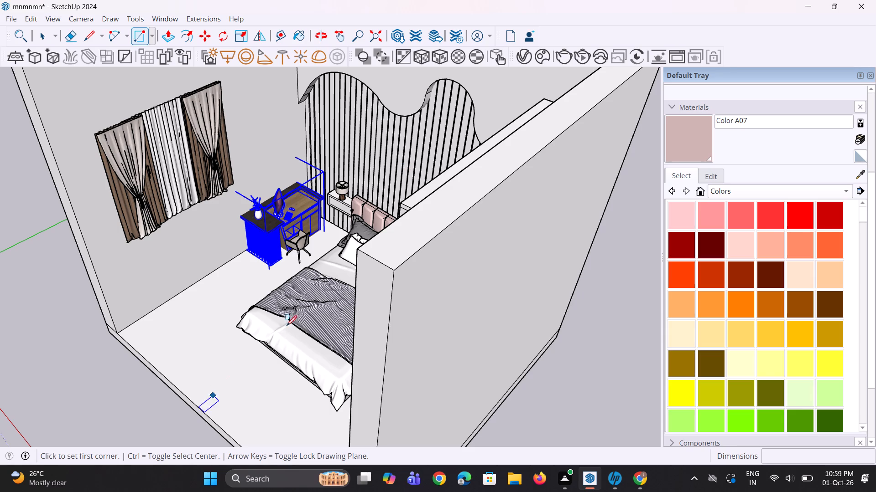
scroll(326, 307, "down", 4)
middle_click_drag(323, 323, 291, 326)
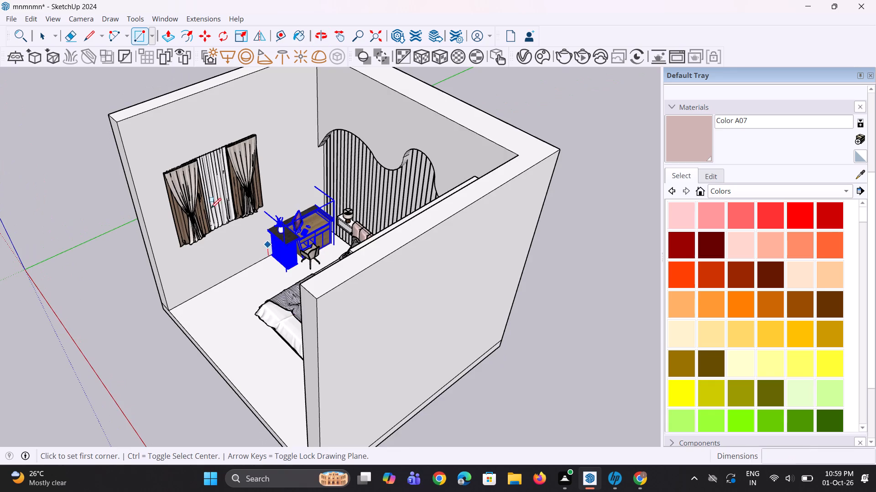
Undo the deletion of the guide lines around the desk and window wall.
scroll(192, 198, "up", 7)
middle_click_drag(433, 292, 291, 296)
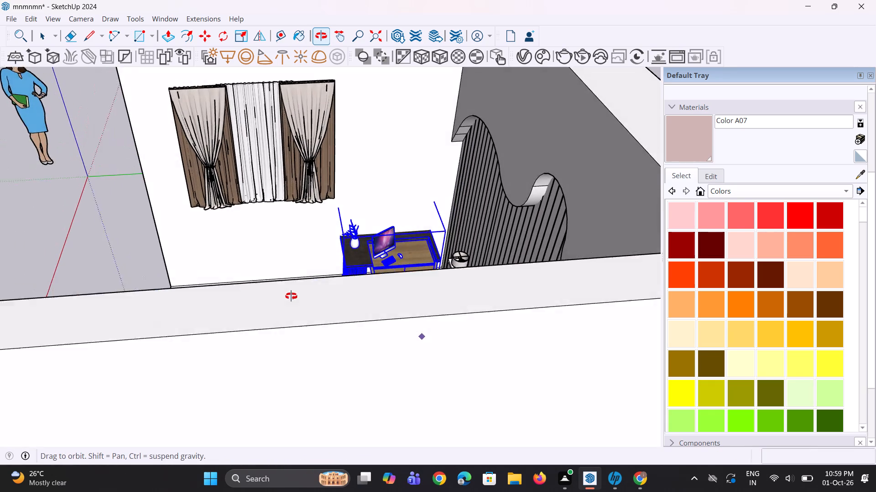
middle_click_drag(291, 296, 291, 320)
scroll(323, 254, "up", 2)
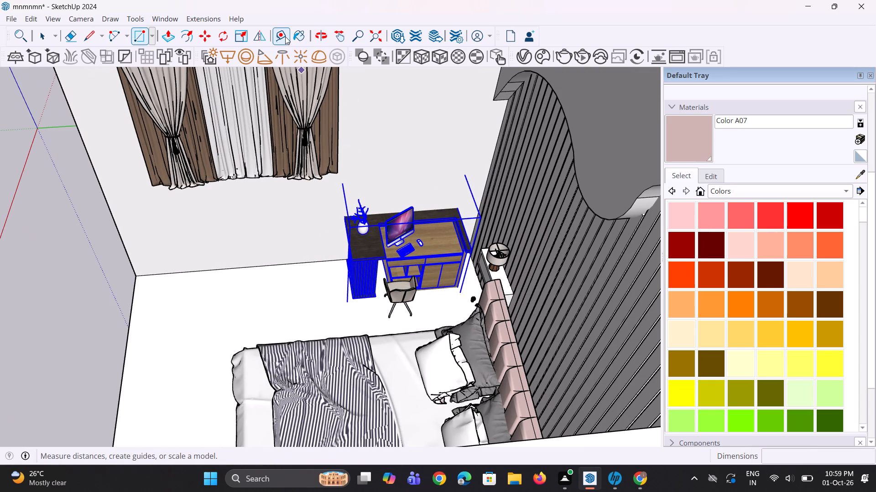
left_click(285, 36)
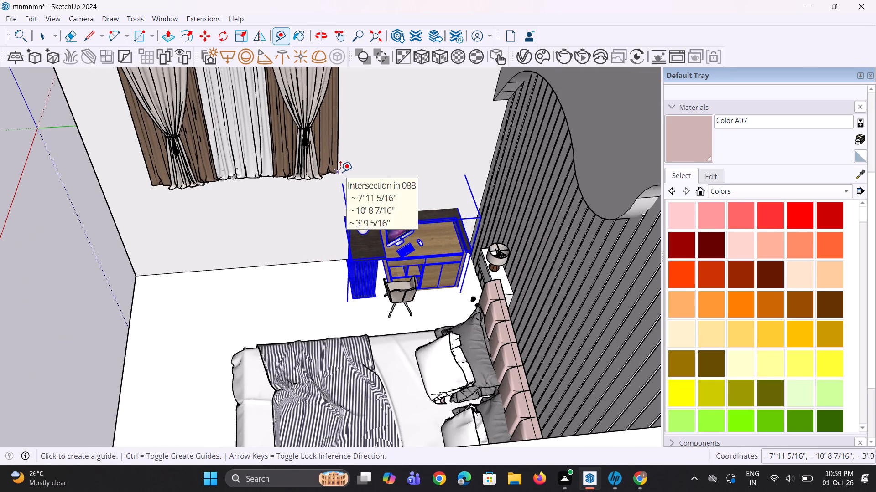
key("ctrl+z")
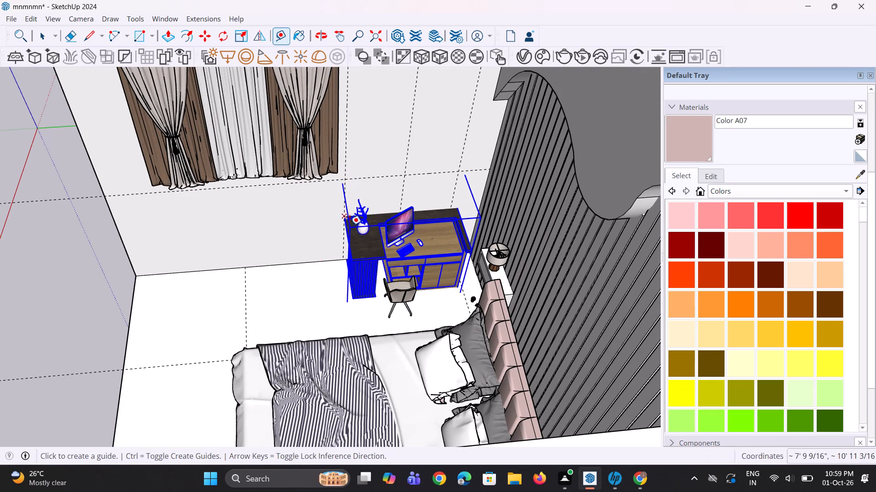
Draw a rectangle about 3' 4" by 6' 1" on the window wall above the desk, between the vertical guides.
middle_click_drag(352, 226, 342, 220)
scroll(341, 220, "down", 4)
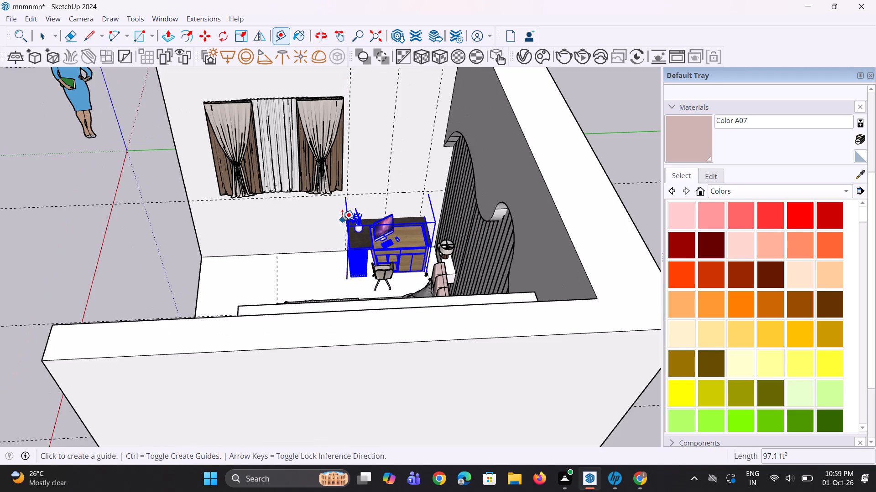
middle_click_drag(347, 223, 339, 220)
scroll(411, 220, "up", 3)
scroll(411, 220, "down", 4)
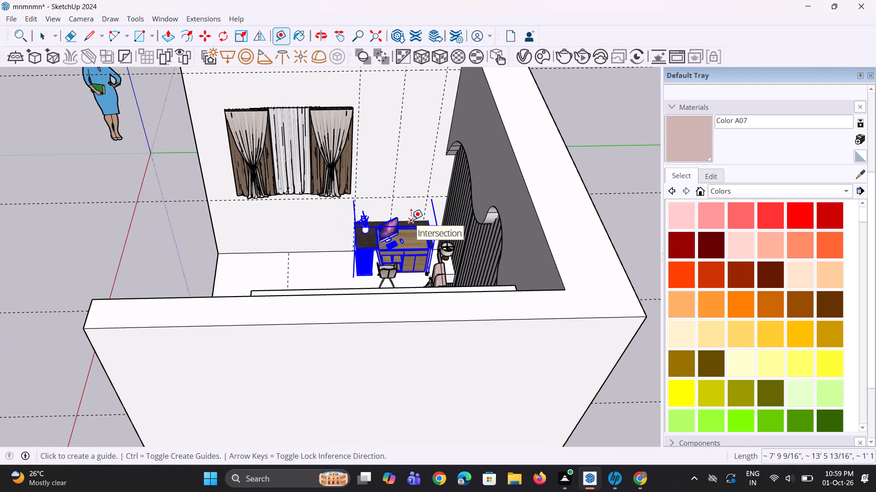
scroll(411, 220, "down", 1)
scroll(376, 231, "up", 3)
scroll(375, 231, "down", 3)
key("r")
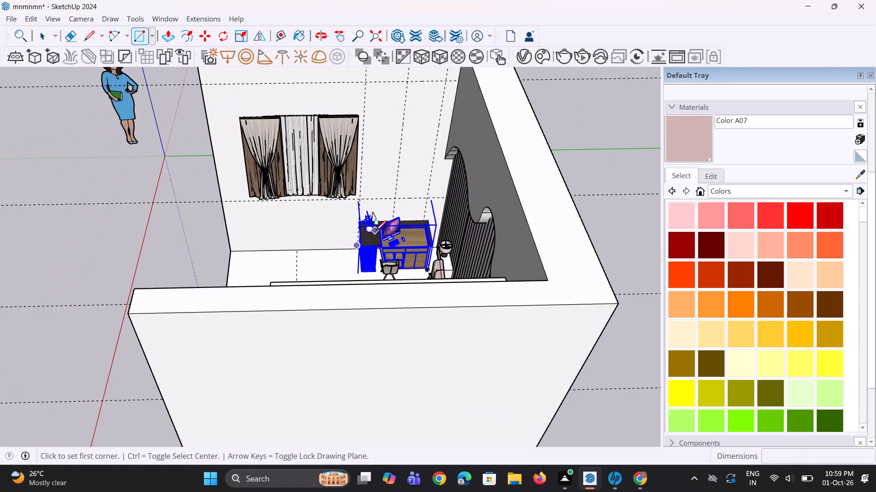
left_click(363, 196)
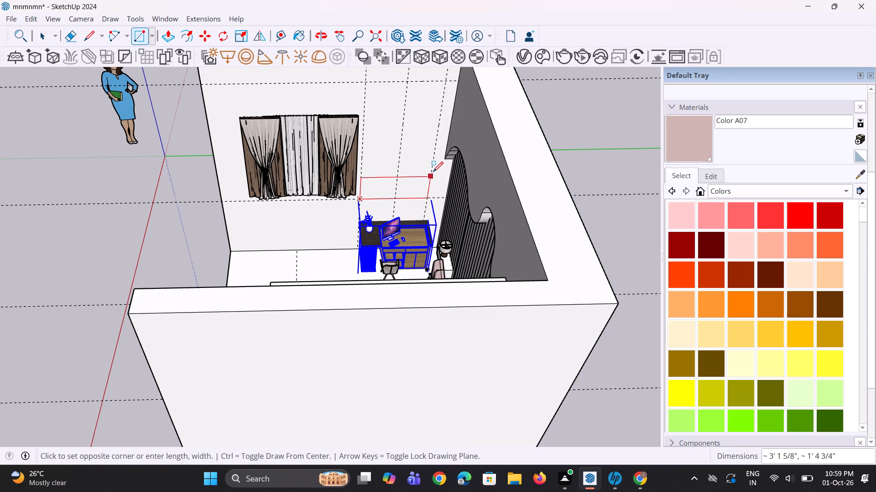
scroll(433, 172, "down", 2)
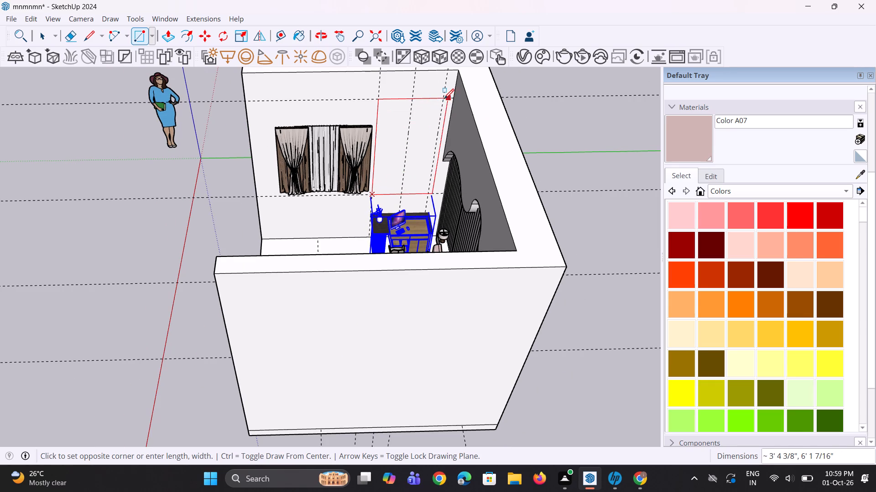
left_click(443, 99)
Move the rectangle's face down the wall about 1' 5 5/16" so its lower corner meets the desk top.
middle_click_drag(315, 226, 451, 200)
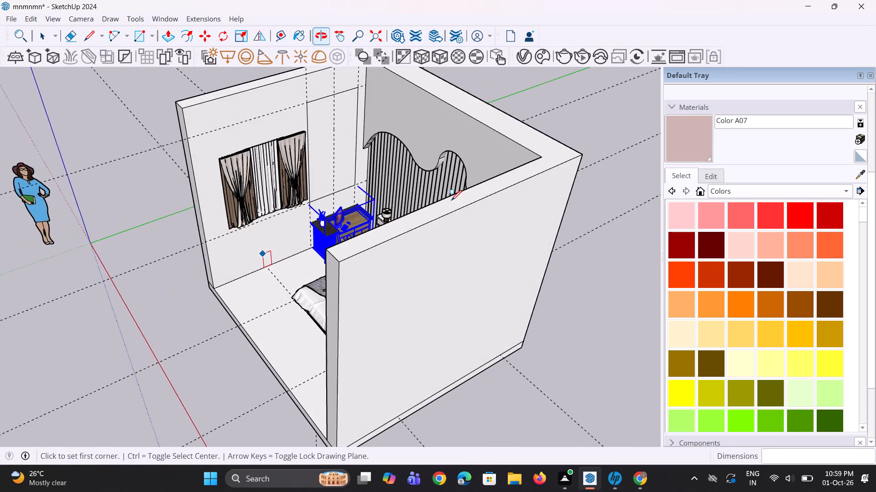
scroll(323, 220, "up", 7)
middle_click_drag(310, 228, 324, 220)
scroll(323, 221, "up", 3)
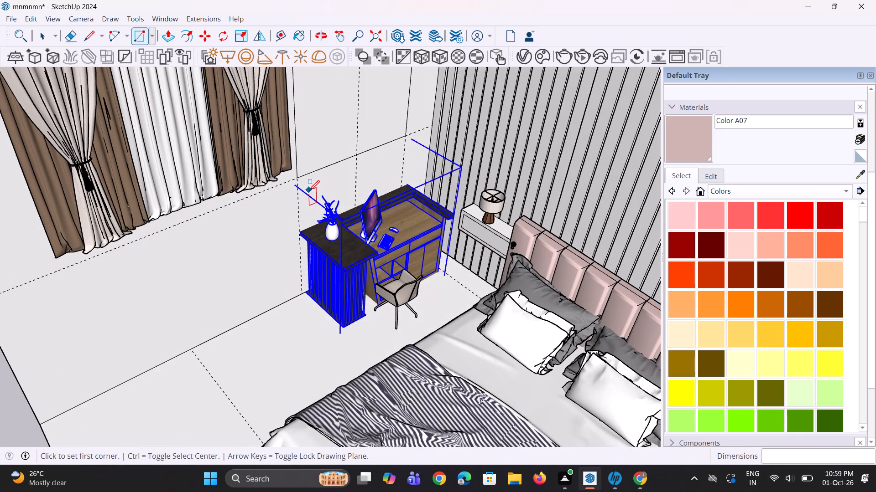
key("space")
left_click(313, 149)
scroll(299, 215, "up", 3)
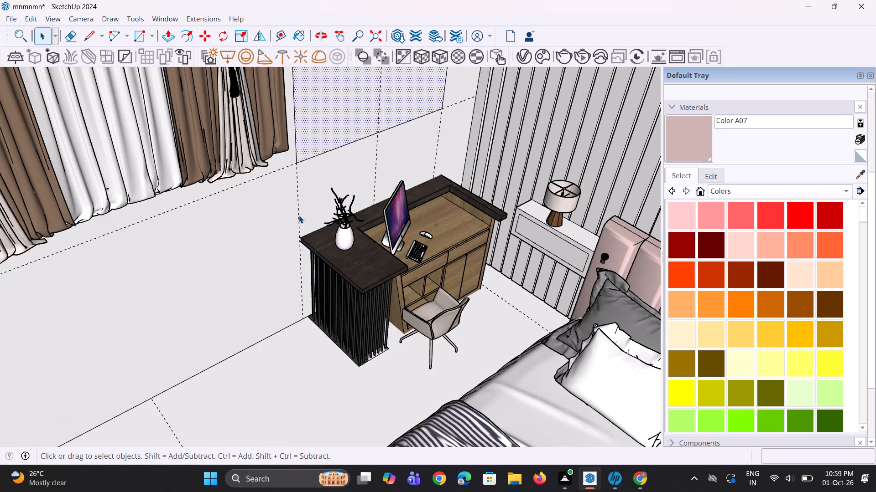
key("m")
left_click(297, 166)
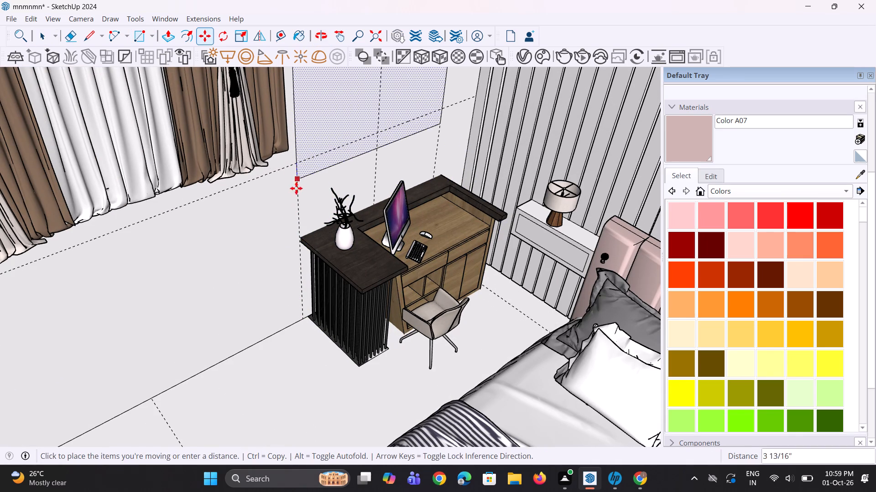
left_click(299, 238)
Lower the rectangle's top edge about 1' 2 3/8" along the vertical guide beside the curtain.
scroll(344, 322, "down", 5)
middle_click_drag(347, 321, 312, 307)
scroll(320, 321, "down", 7)
key("space")
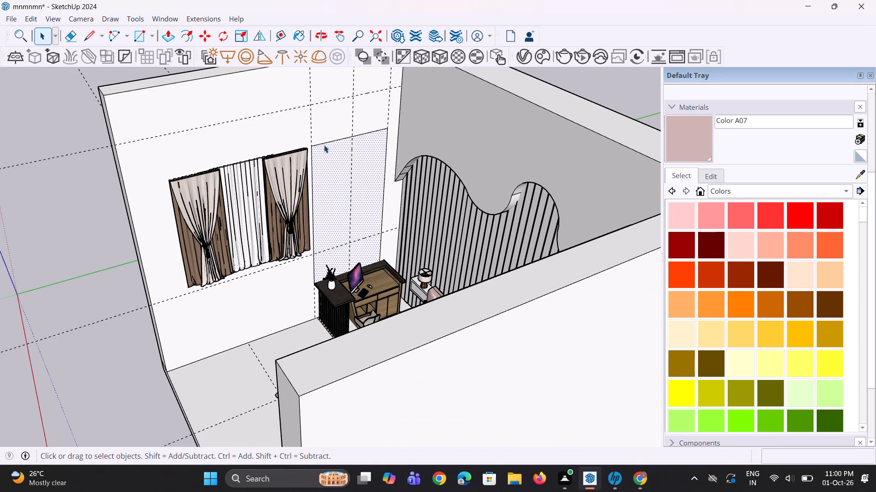
left_click(324, 145)
scroll(321, 154, "up", 2)
key("m")
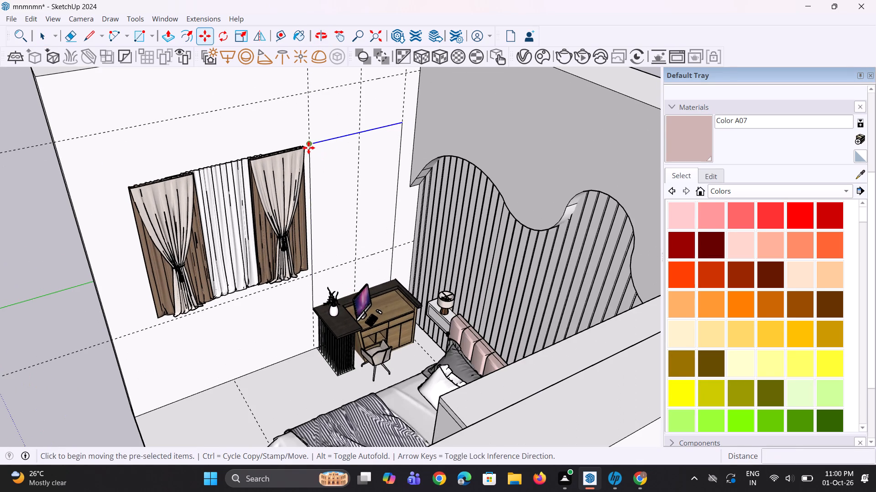
left_click(308, 148)
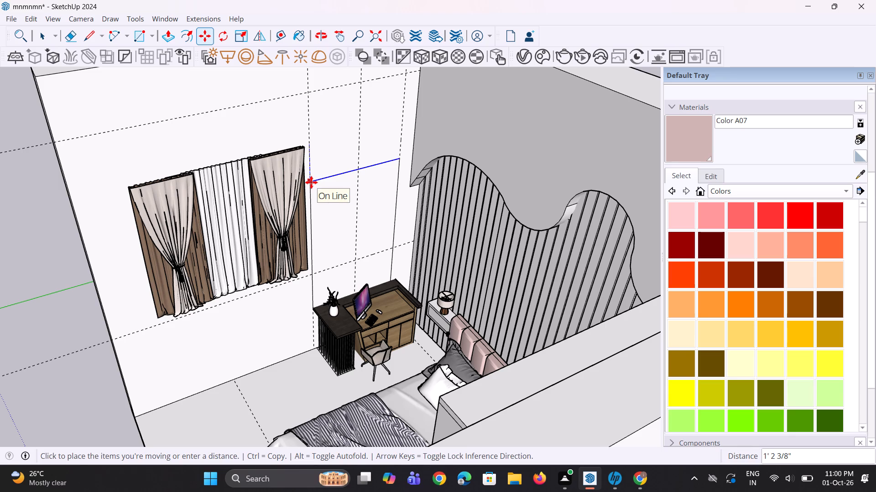
left_click(311, 182)
Delete all the guide lines in the model.
middle_click_drag(336, 292, 307, 306)
scroll(325, 270, "up", 2)
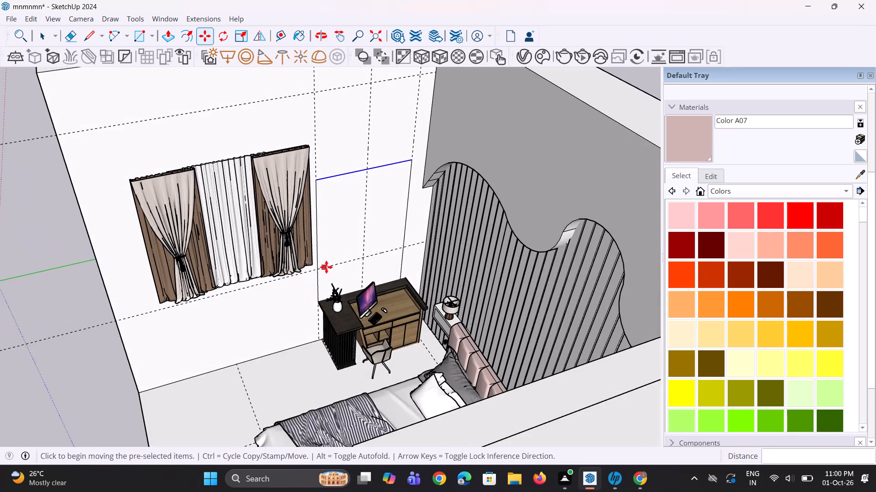
scroll(326, 267, "up", 1)
left_click(12, 21)
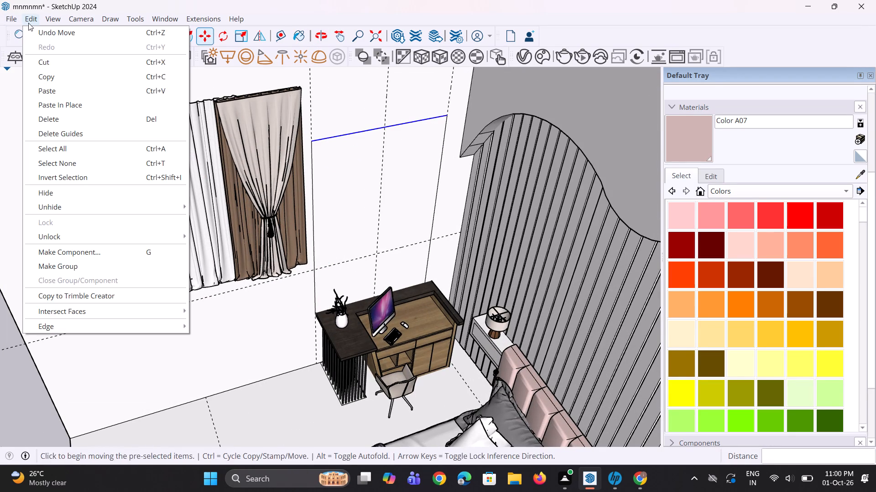
left_click(59, 136)
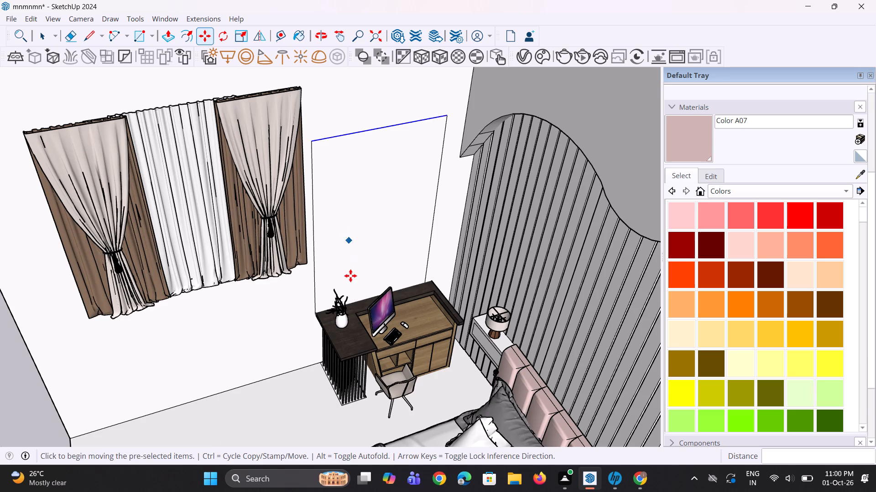
Push/Pull the rectangle above the desk out from the wall by about 1 1/16" to form a panel.
scroll(350, 277, "down", 1)
middle_click_drag(350, 277, 313, 262)
scroll(314, 262, "up", 3)
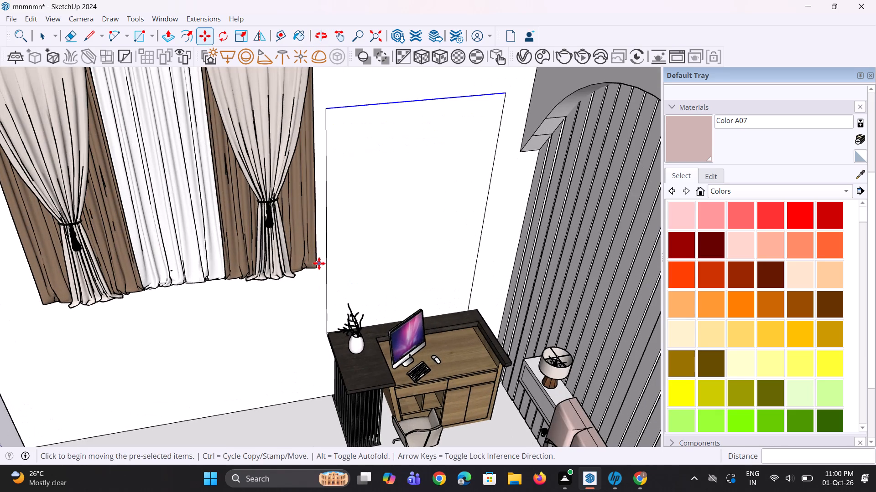
key("p")
left_click(362, 253)
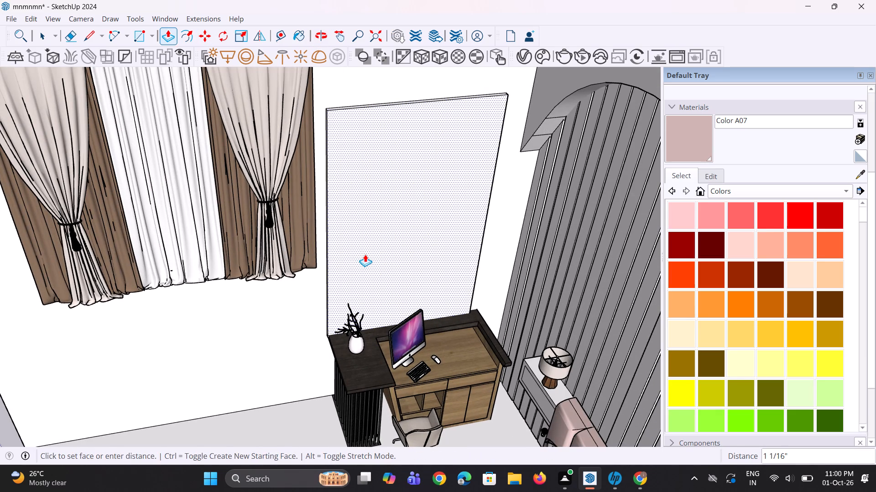
left_click(365, 254)
Examine the raised wall panel together with the desk, curtains, bed and slatted wall from several angles.
middle_click_drag(396, 317, 417, 265)
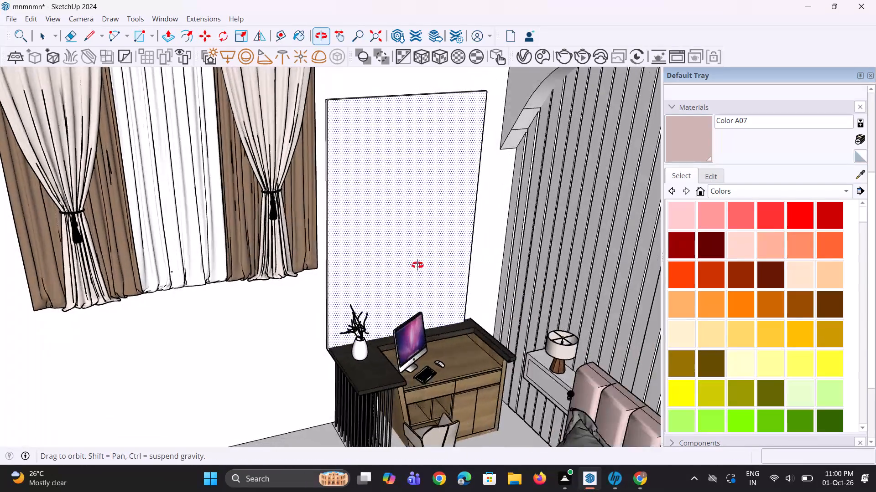
middle_click_drag(417, 265, 373, 276)
scroll(403, 363, "down", 4)
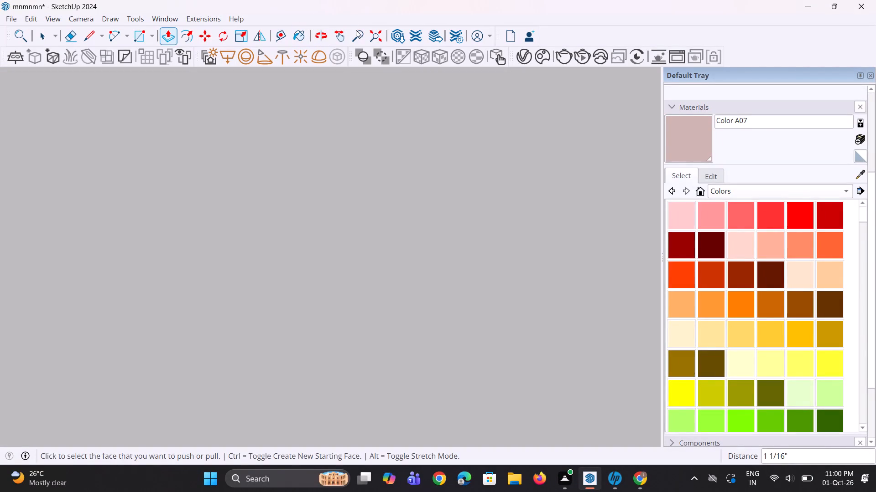
left_click(385, 38)
middle_click_drag(134, 294, 146, 307)
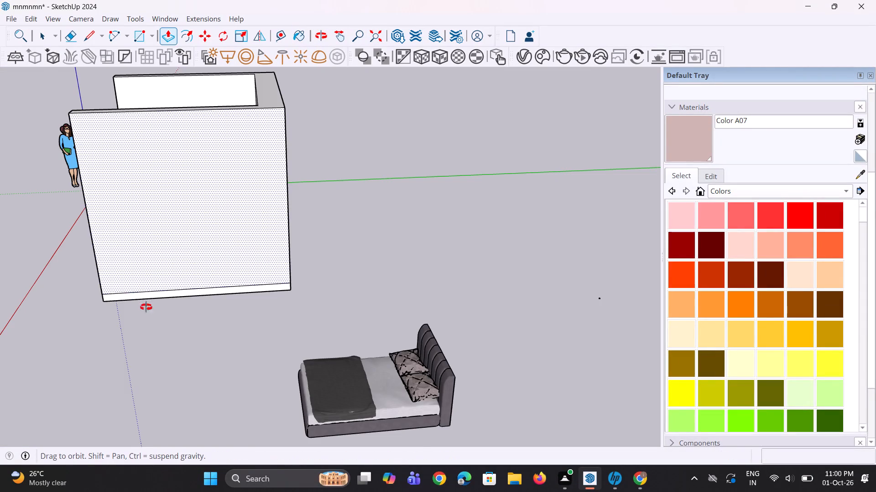
middle_click_drag(146, 307, 377, 287)
scroll(149, 268, "up", 6)
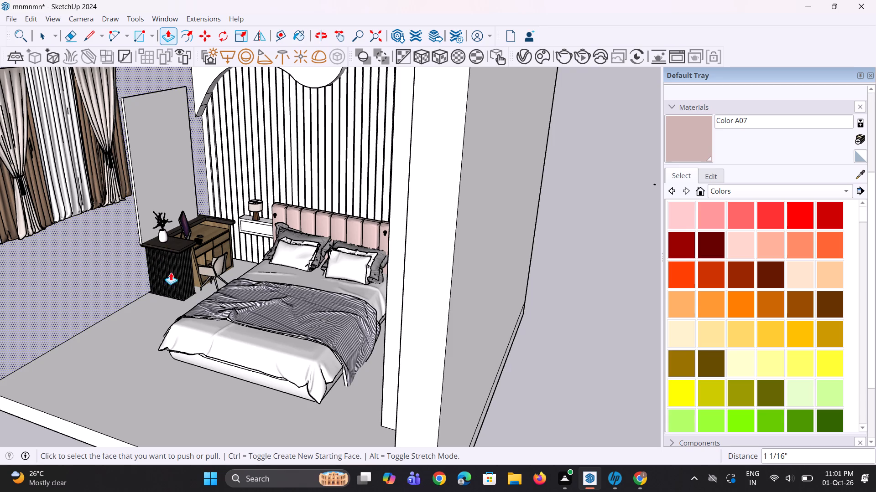
scroll(249, 331, "down", 4)
middle_click_drag(228, 360, 219, 362)
scroll(181, 312, "up", 2)
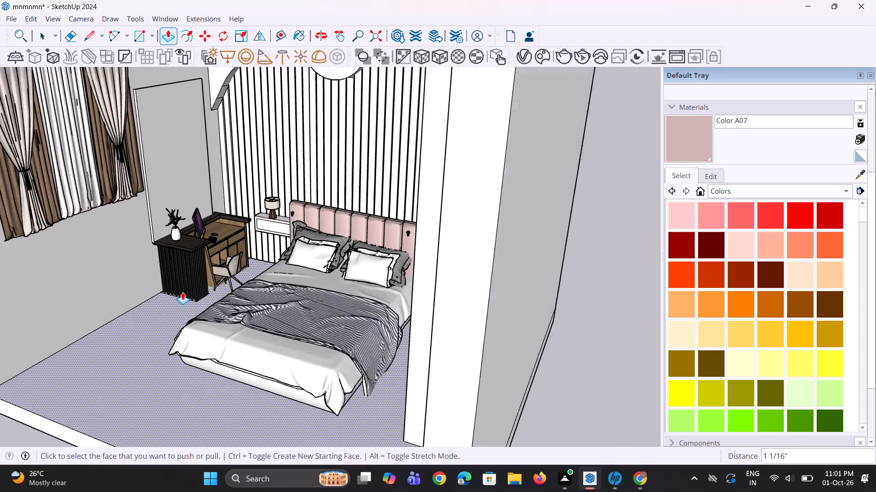
scroll(182, 292, "up", 4)
middle_click_drag(177, 308, 131, 327)
scroll(136, 328, "down", 3)
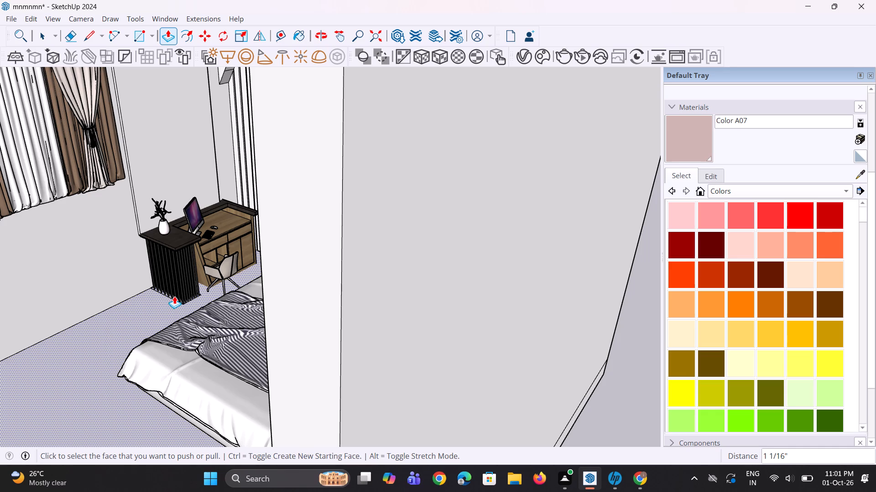
scroll(143, 322, "down", 5)
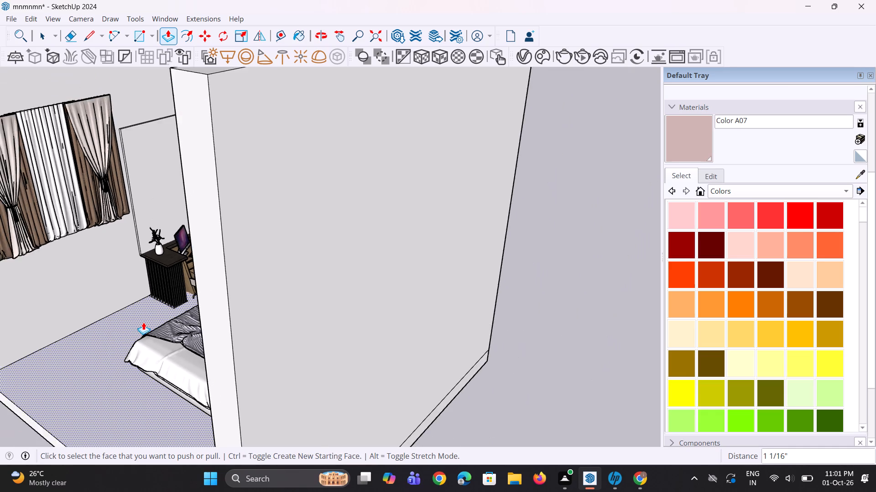
Push the wall panel's front face back toward the wall by about 5/8" to thin it.
middle_click_drag(143, 315, 177, 274)
scroll(127, 238, "up", 7)
left_click(130, 235)
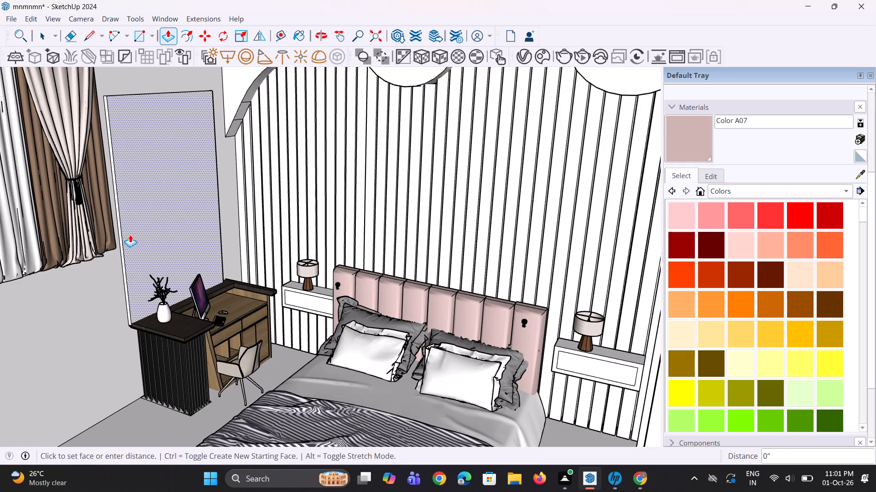
left_click(130, 230)
Draw a narrow horizontal rectangle about 1' 11" wide on the panel above the desk.
middle_click_drag(132, 258, 165, 255)
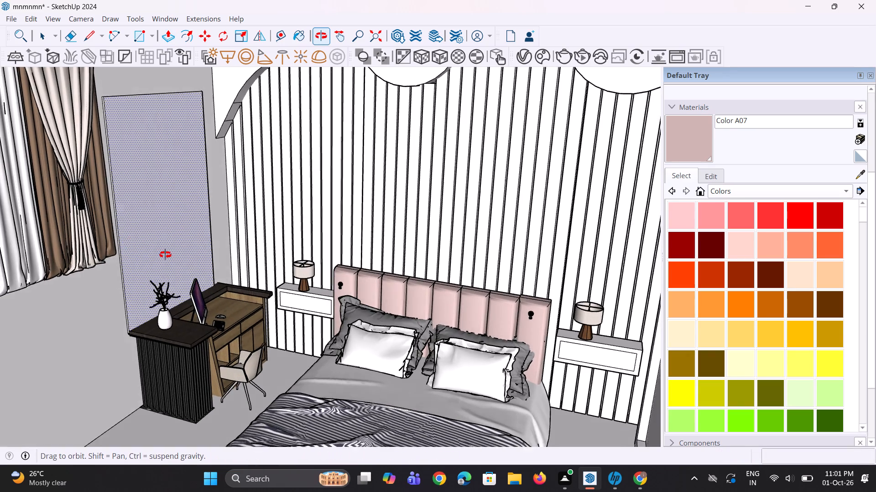
middle_click_drag(165, 255, 123, 265)
scroll(120, 265, "down", 3)
middle_click_drag(125, 260, 120, 258)
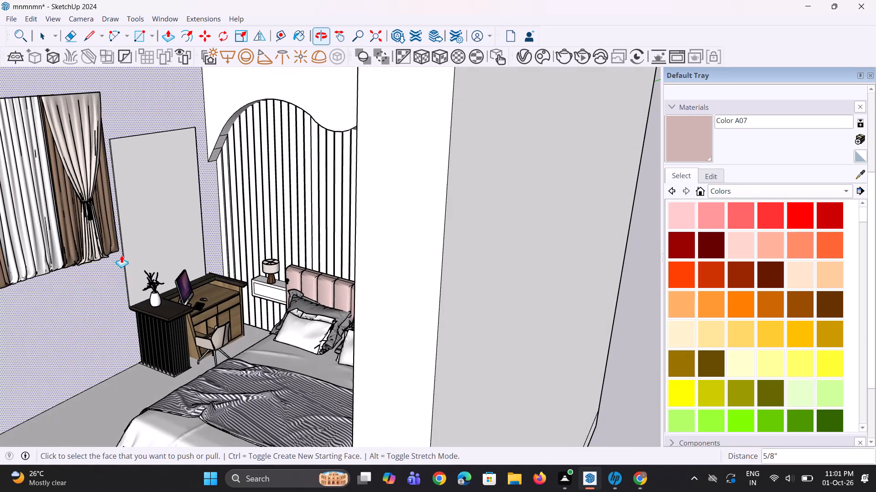
key("r")
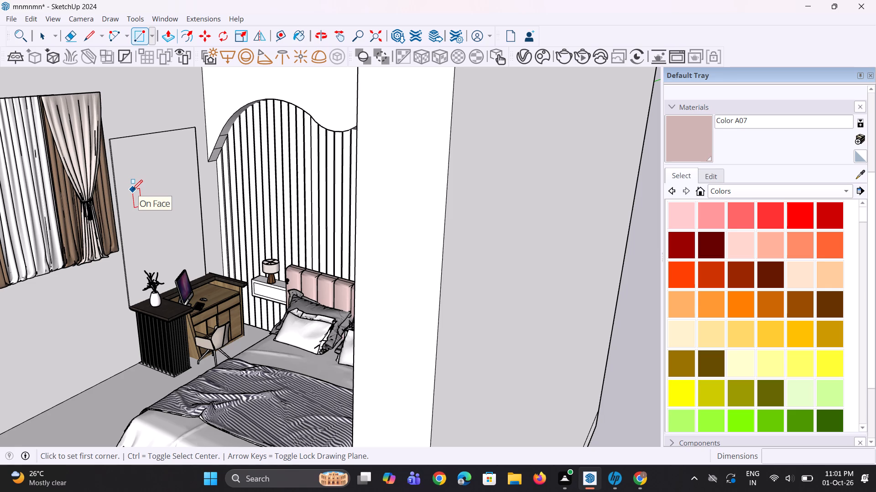
left_click(140, 232)
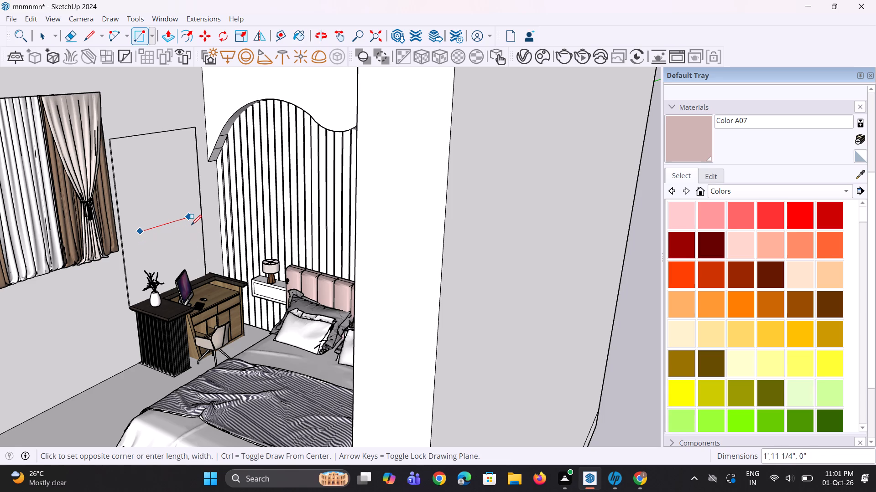
left_click(191, 225)
Move the narrow rectangle's short edge on the curtain side outward by about 3 13/16" to lengthen it.
middle_click_drag(180, 252, 168, 251)
scroll(166, 249, "up", 4)
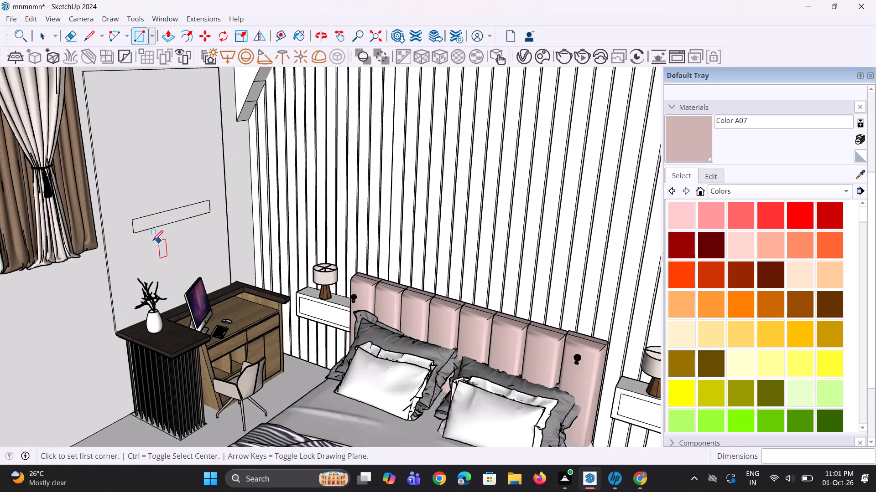
scroll(153, 241, "up", 2)
key("space")
scroll(133, 232, "up", 2)
left_click(128, 224)
scroll(126, 227, "up", 2)
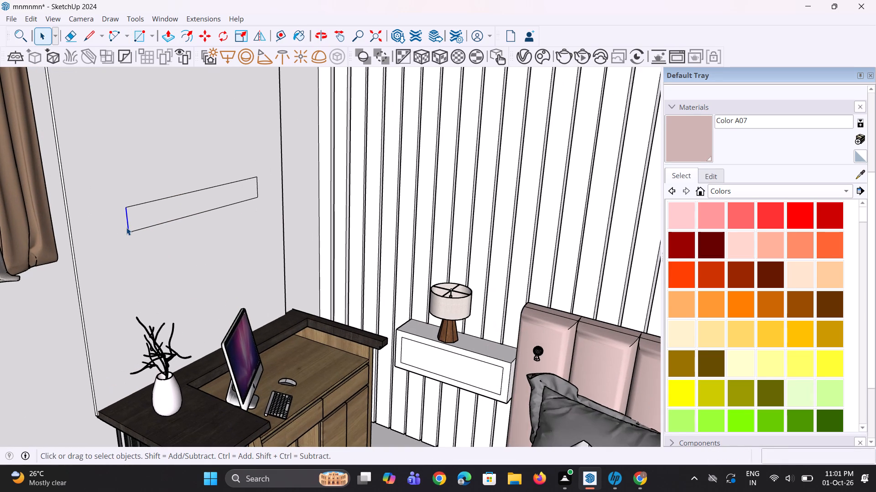
key("m")
left_click(128, 231)
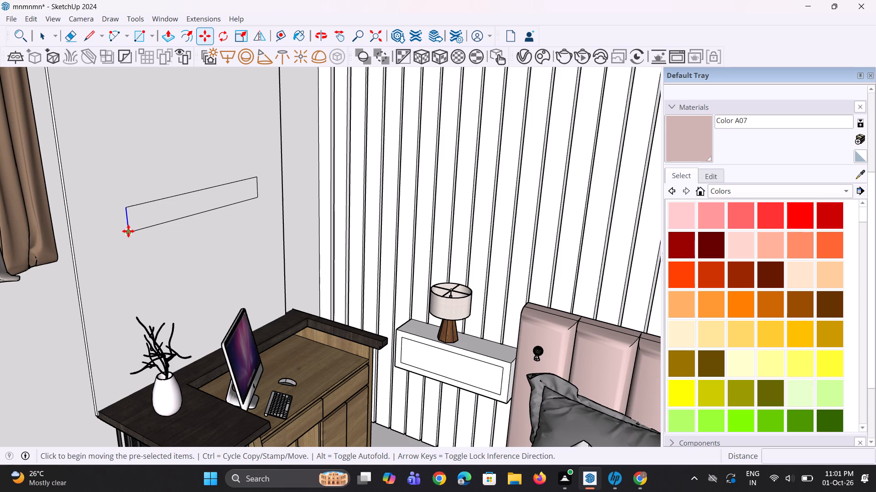
left_click(104, 244)
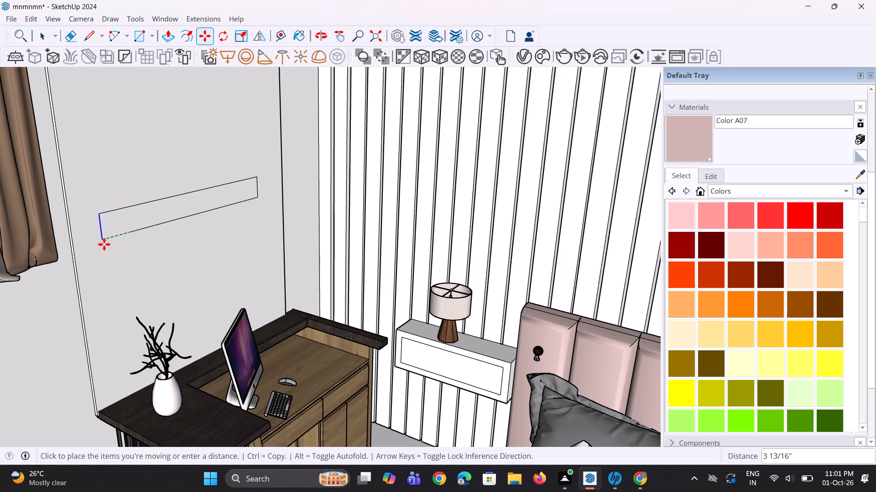
key("space")
key("space")
Move the narrow rectangle's short edge nearest the slatted wall outward by about 3/4".
scroll(202, 214, "up", 3)
middle_click_drag(255, 206, 201, 205)
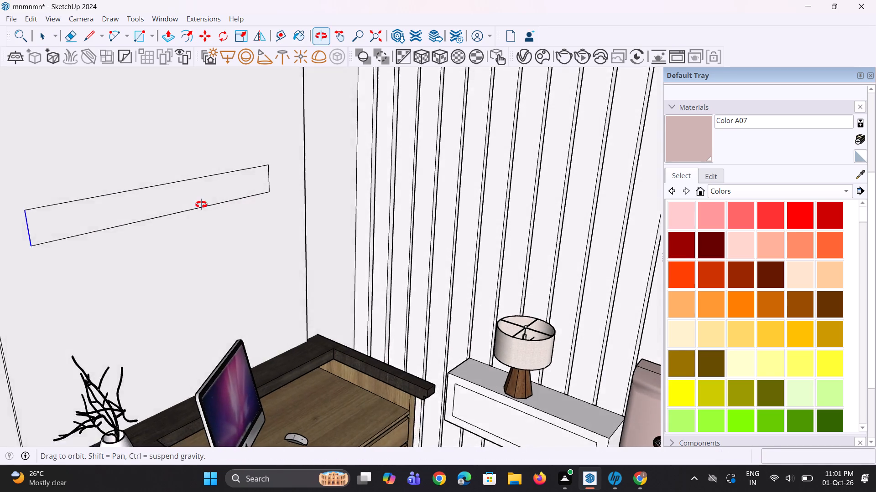
middle_click_drag(201, 205, 194, 205)
scroll(196, 203, "down", 3)
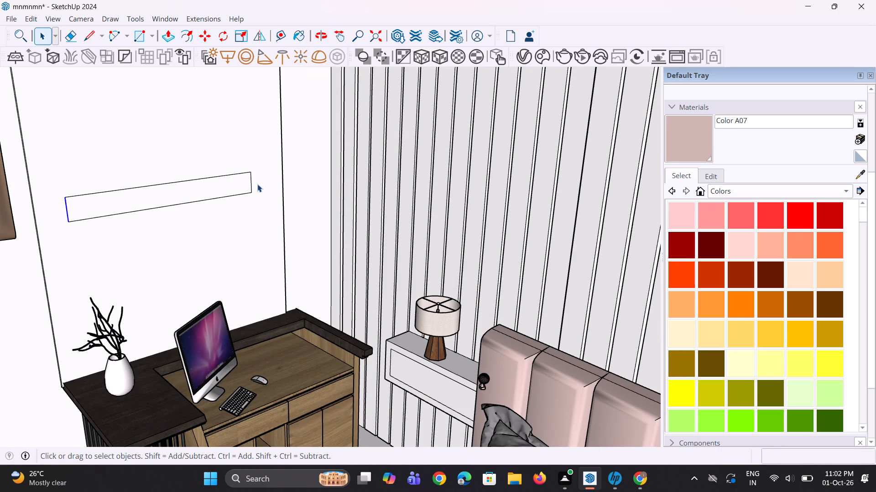
left_click(250, 183)
scroll(250, 188, "up", 2)
key("m")
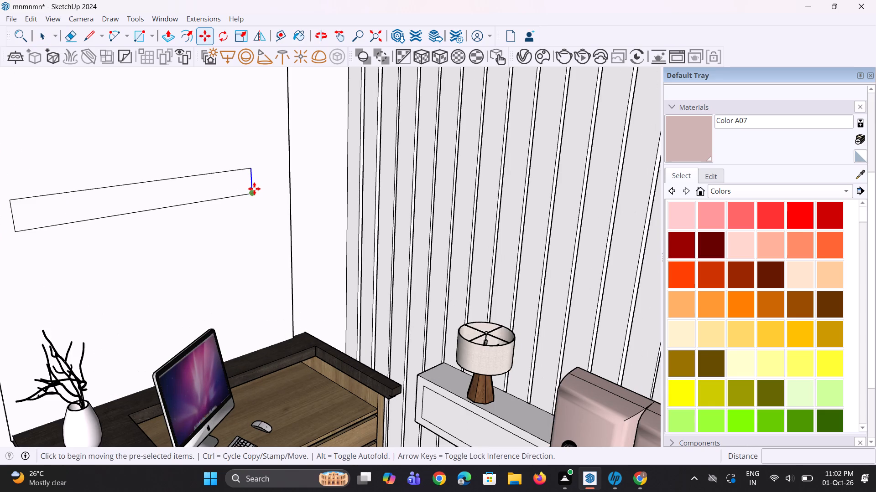
left_click(254, 194)
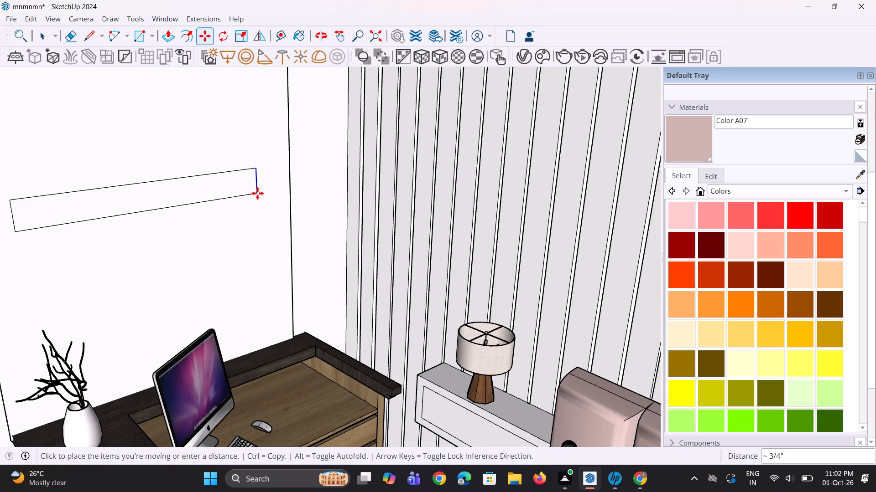
left_click(257, 193)
key("space")
key("space")
Move the narrow rectangle's bottom edge up along the blue axis by about 1 15/16" to slim the strip.
scroll(262, 193, "down", 7)
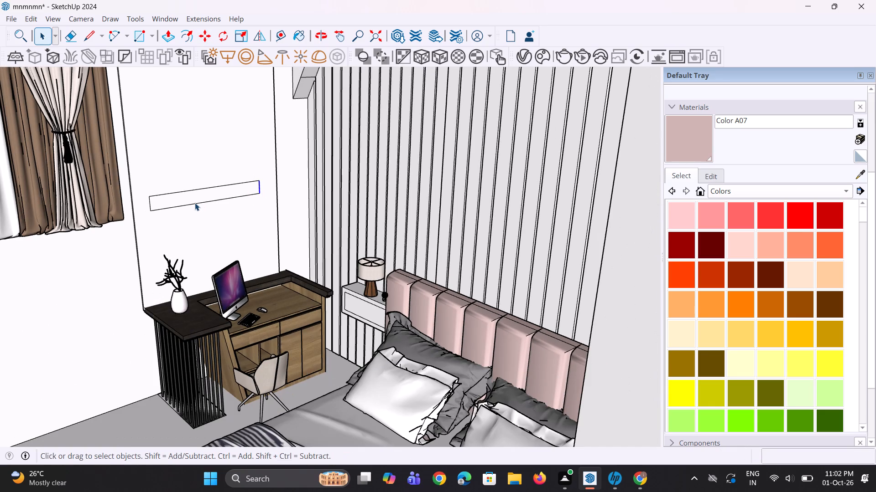
left_click(193, 203)
scroll(154, 209, "up", 5)
key("m")
left_click(149, 211)
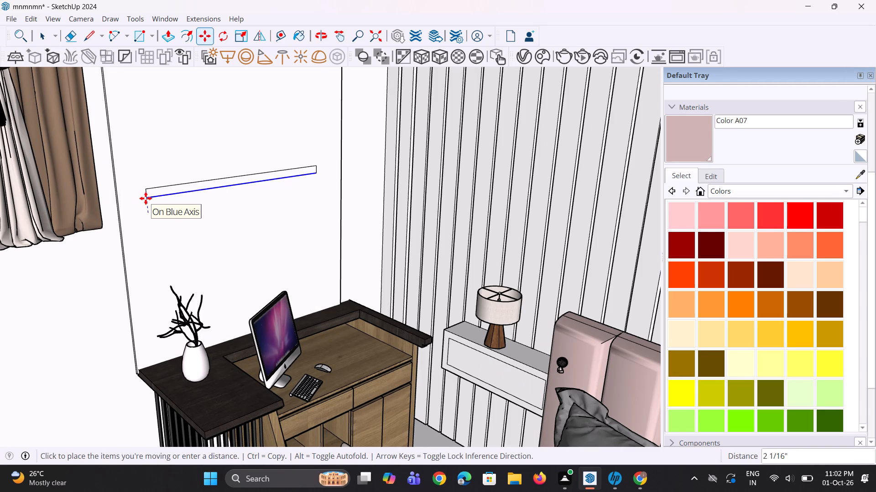
key("Escape")
middle_click_drag(157, 217, 185, 207)
scroll(181, 210, "up", 4)
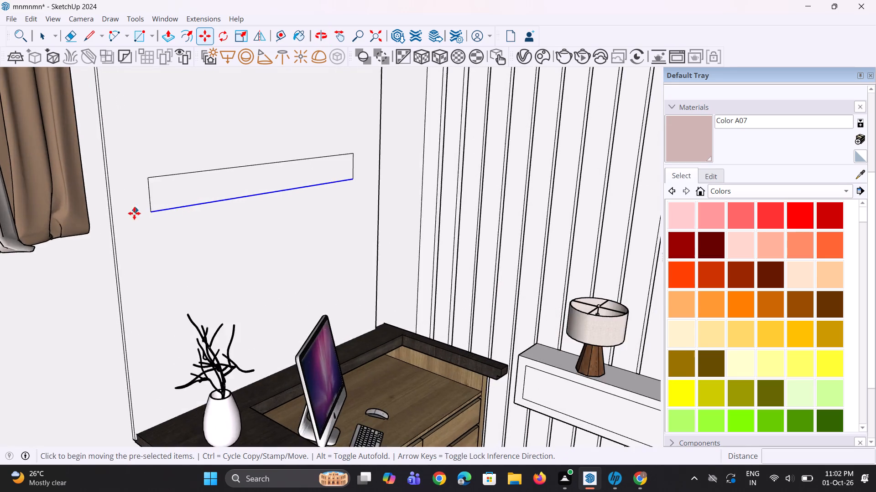
scroll(134, 213, "up", 6)
left_click(164, 213)
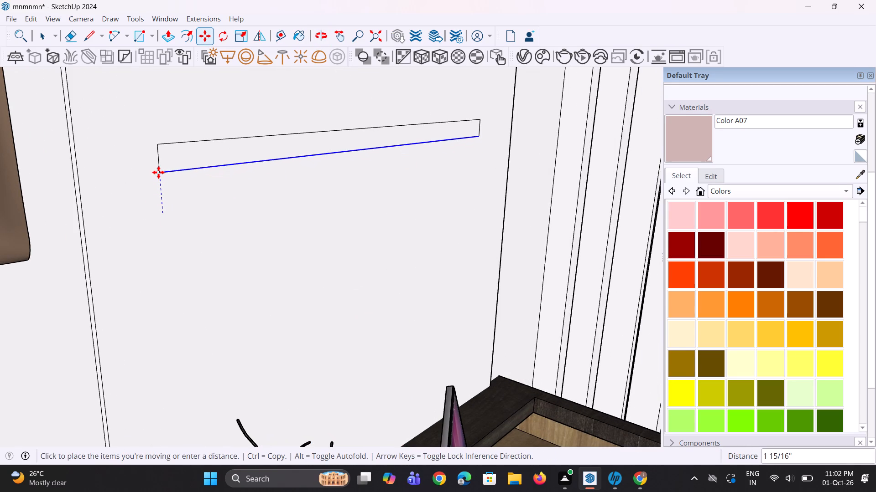
left_click(158, 172)
key("space")
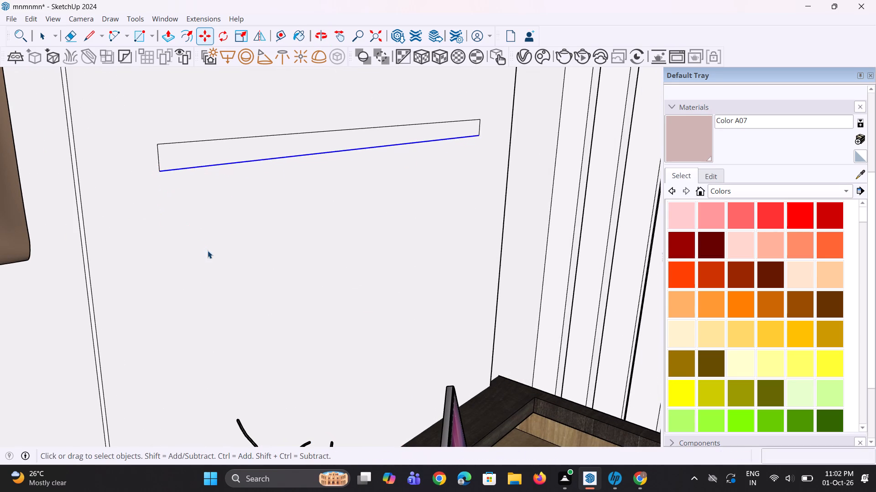
Examine the slim strip on the wall panel in relation to the desk, curtains and whole room.
scroll(209, 252, "down", 9)
middle_click_drag(210, 251, 200, 256)
scroll(210, 266, "down", 4)
middle_click_drag(219, 261, 206, 264)
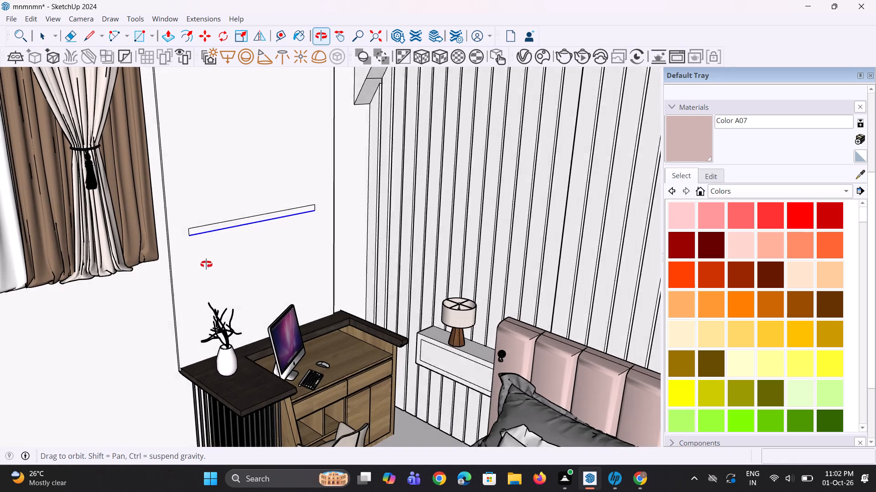
middle_click_drag(206, 264, 203, 264)
scroll(209, 264, "down", 3)
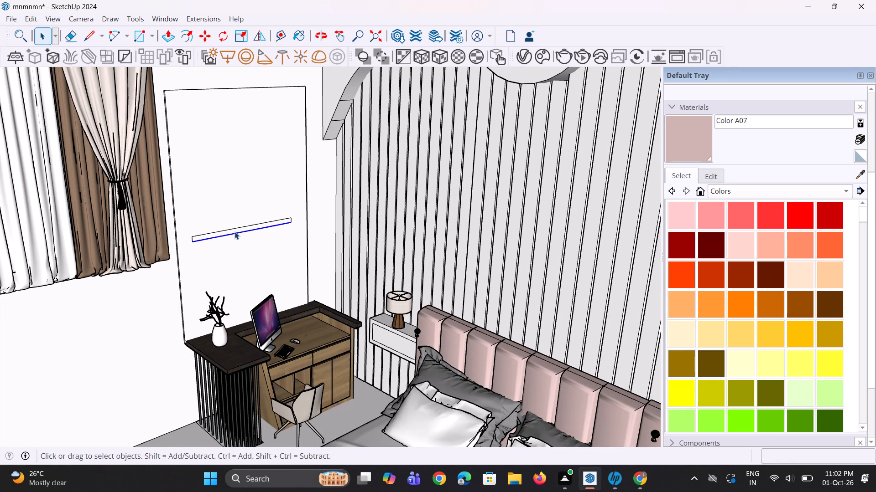
scroll(246, 234, "down", 3)
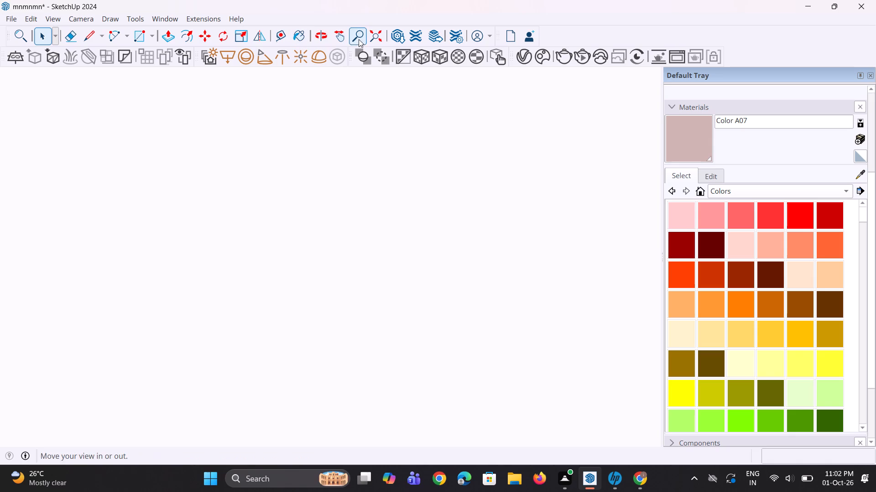
left_click(376, 41)
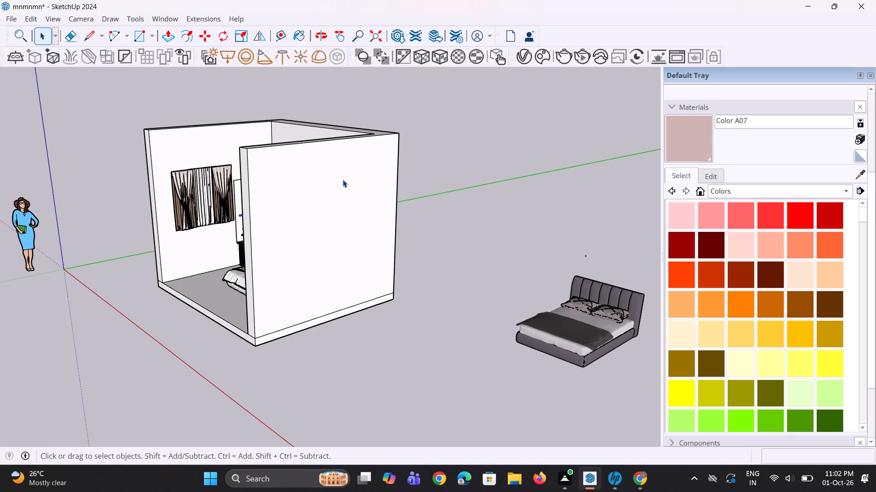
middle_click_drag(210, 227, 238, 220)
scroll(235, 213, "up", 3)
middle_click(233, 205)
scroll(233, 205, "up", 2)
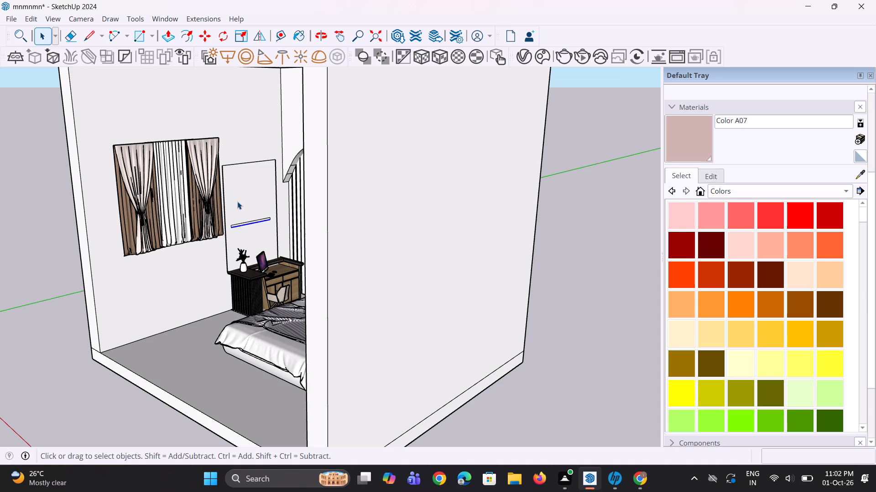
scroll(228, 227, "up", 3)
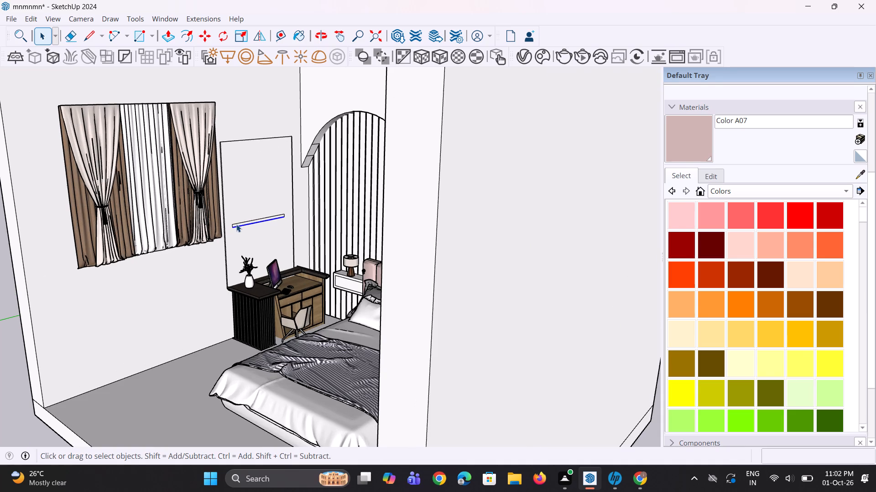
scroll(236, 224, "up", 6)
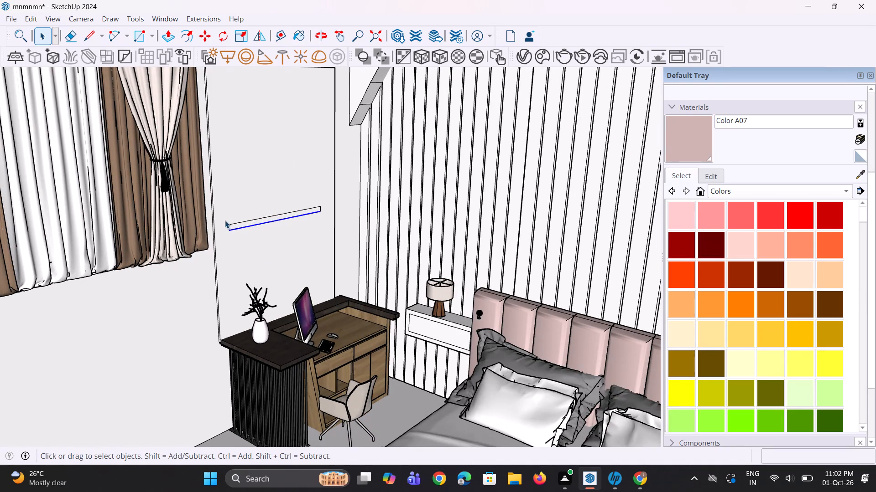
Copy the strip's face straight up the wall panel by about 1' 2 7/16" to make a second, higher strip.
left_click(240, 224)
scroll(240, 224, "up", 3)
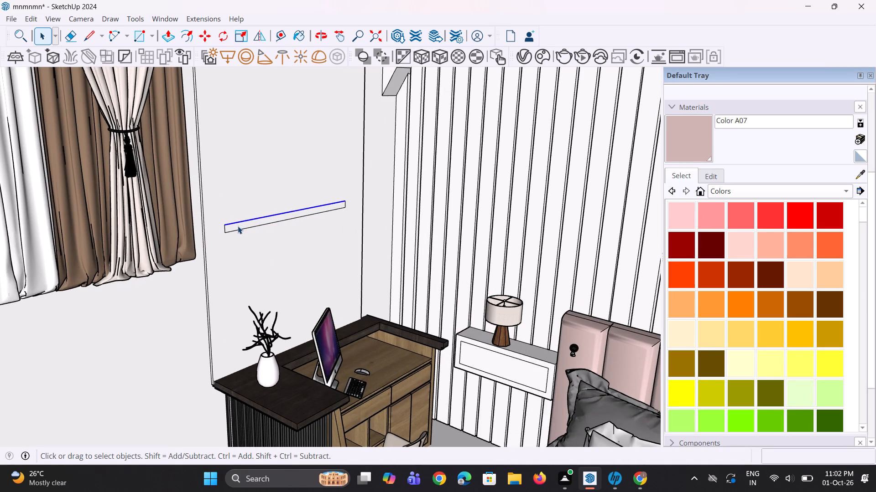
left_click(238, 226)
scroll(237, 227, "up", 2)
key("m")
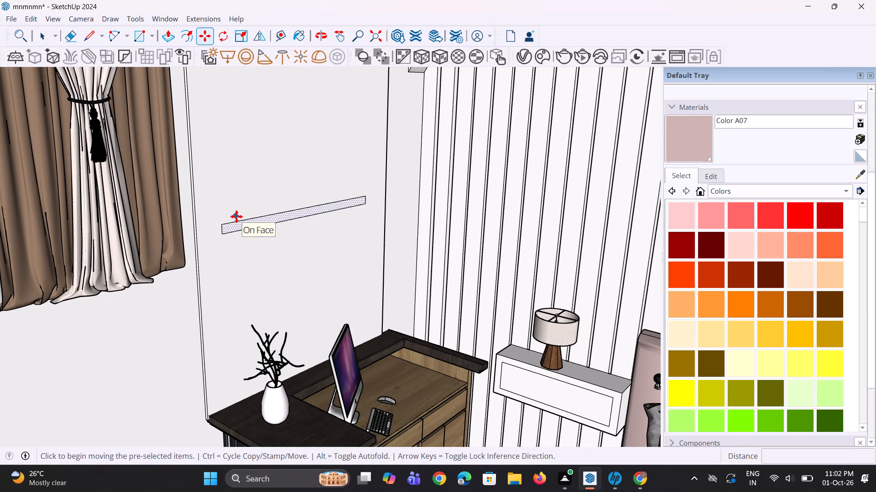
left_click(222, 224)
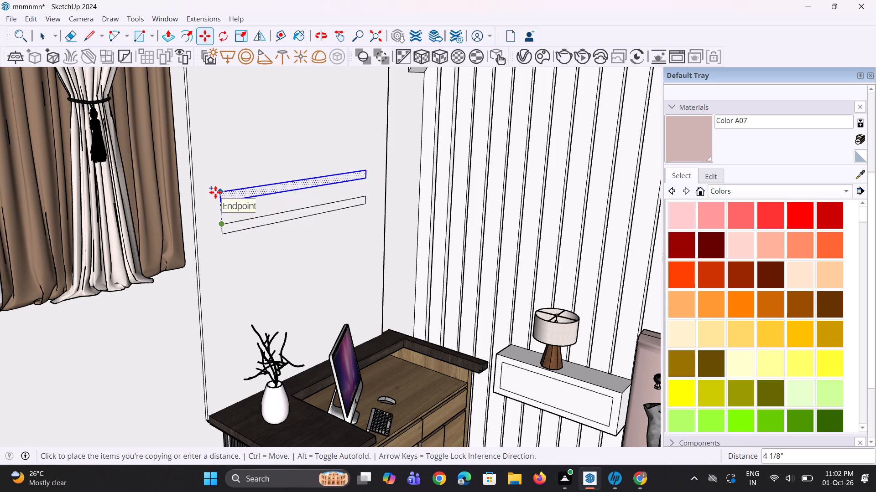
scroll(215, 192, "down", 4)
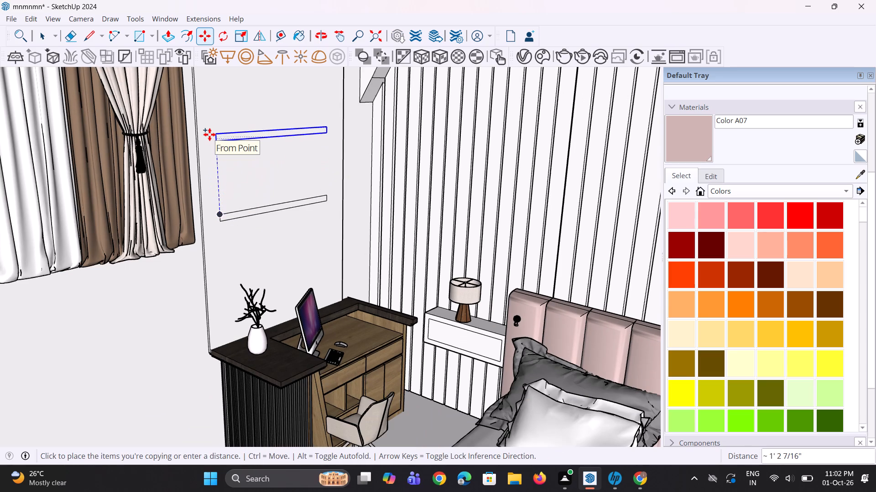
left_click(209, 134)
scroll(243, 225, "down", 4)
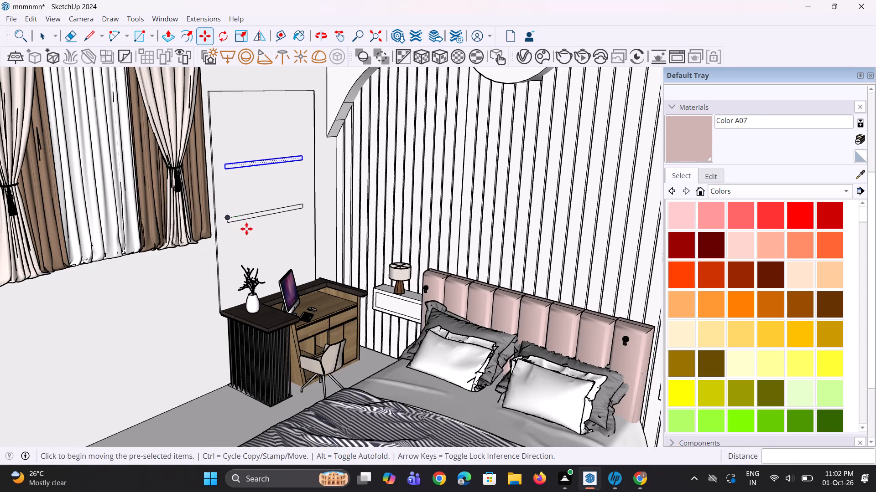
middle_click_drag(246, 229, 237, 232)
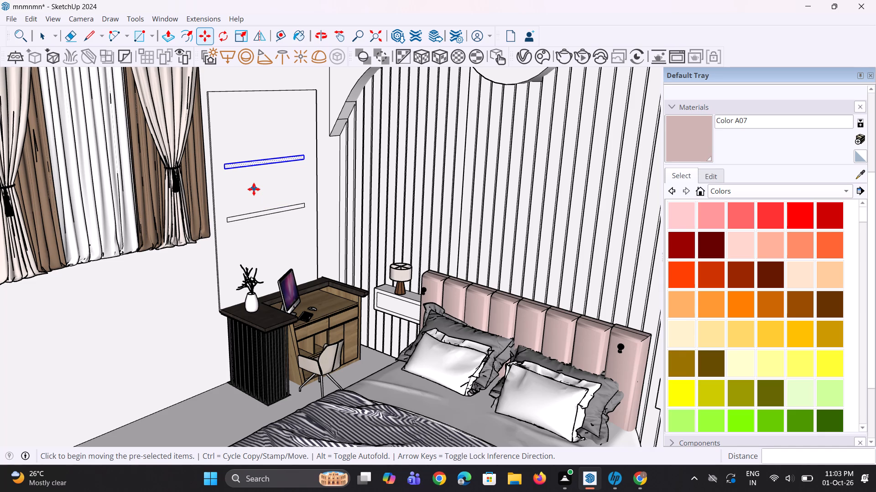
Push/Pull the upper strip out from the wall panel by about 5 7/16" to form a shelf.
scroll(254, 189, "up", 1)
key("p")
scroll(255, 164, "up", 3)
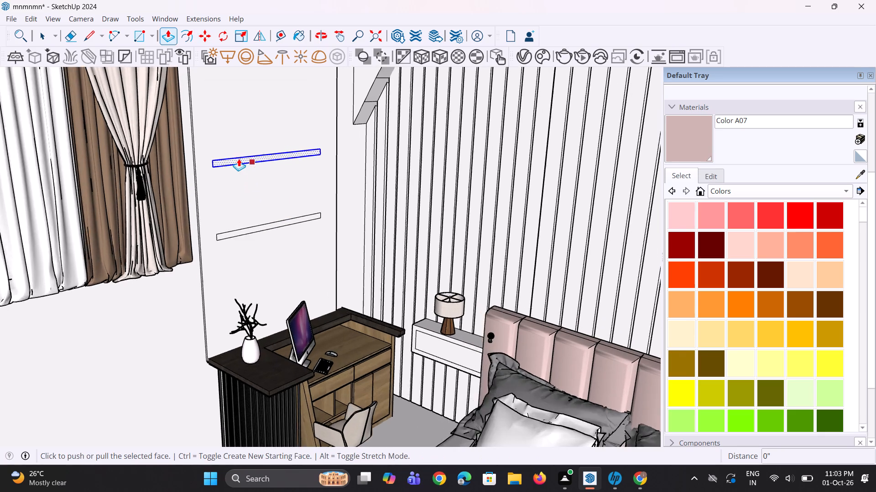
scroll(239, 159, "up", 2)
key("space")
key("space")
left_click(226, 166)
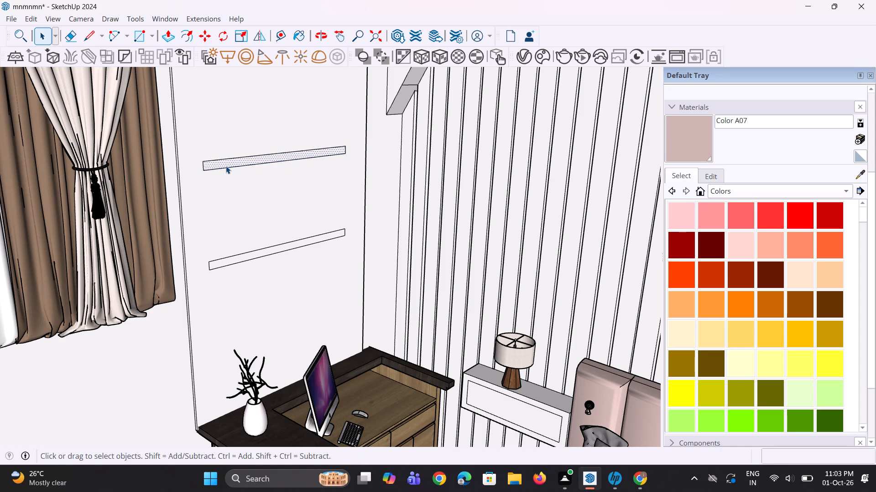
scroll(226, 174, "up", 2)
key("p")
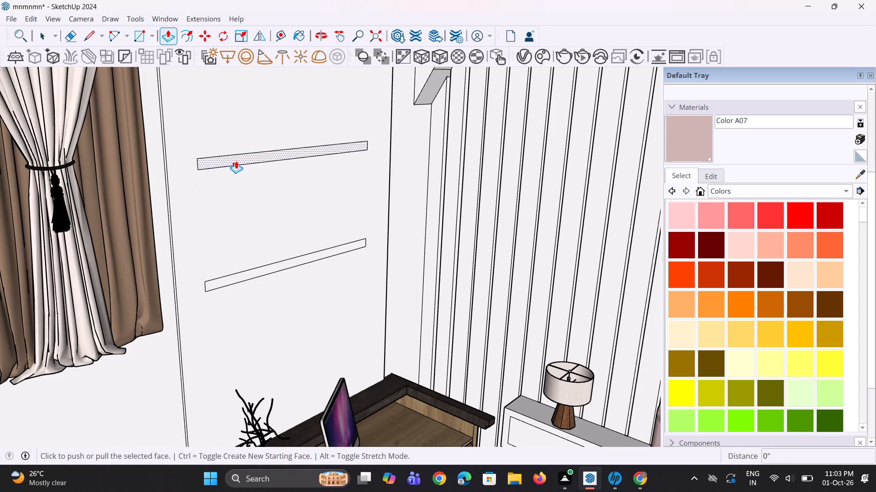
left_click(236, 161)
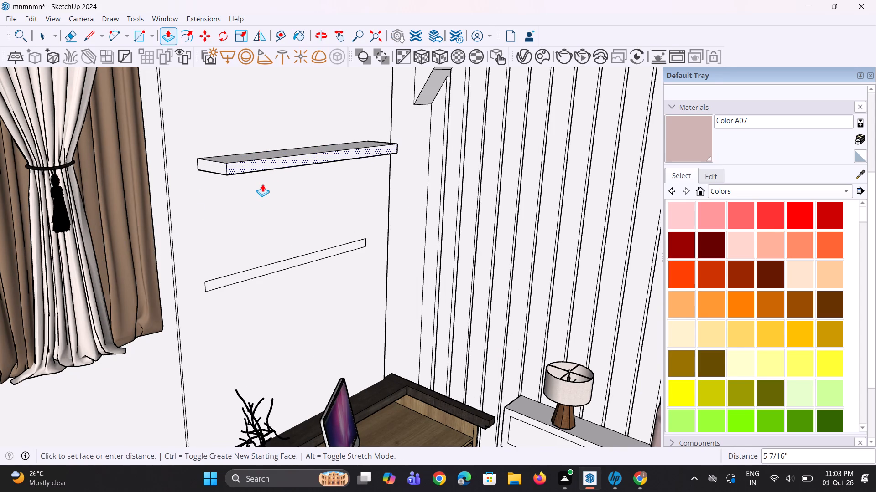
left_click(262, 184)
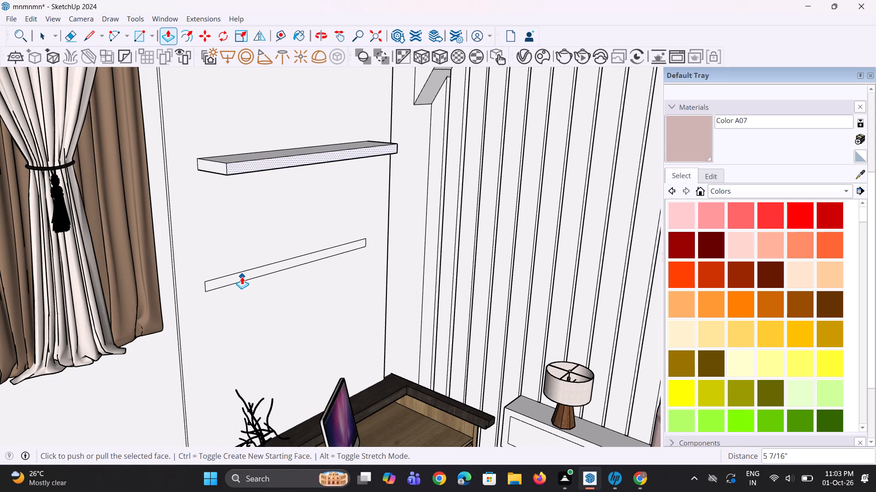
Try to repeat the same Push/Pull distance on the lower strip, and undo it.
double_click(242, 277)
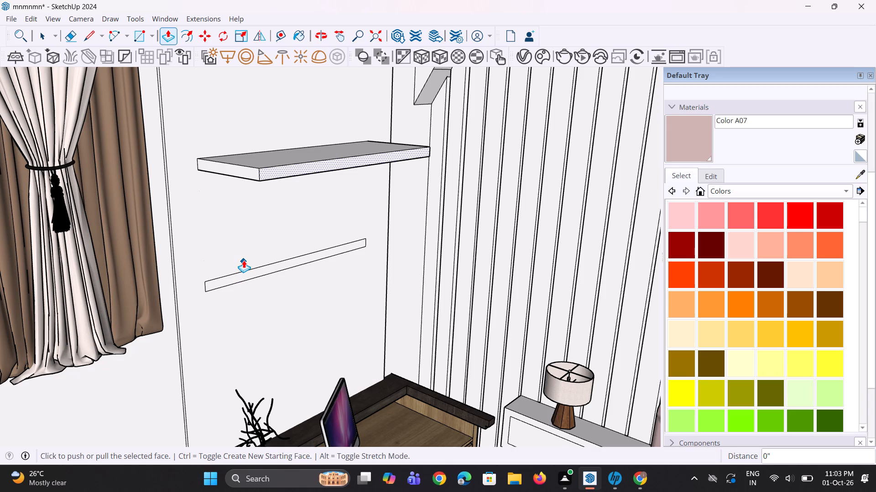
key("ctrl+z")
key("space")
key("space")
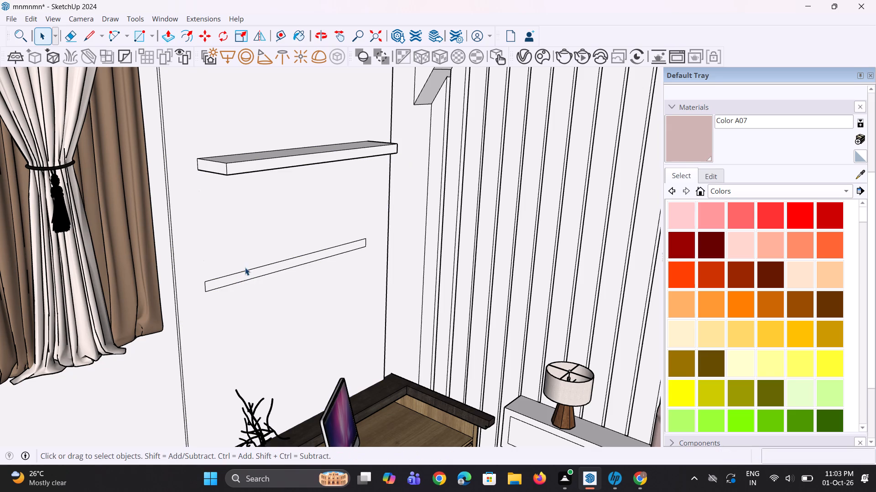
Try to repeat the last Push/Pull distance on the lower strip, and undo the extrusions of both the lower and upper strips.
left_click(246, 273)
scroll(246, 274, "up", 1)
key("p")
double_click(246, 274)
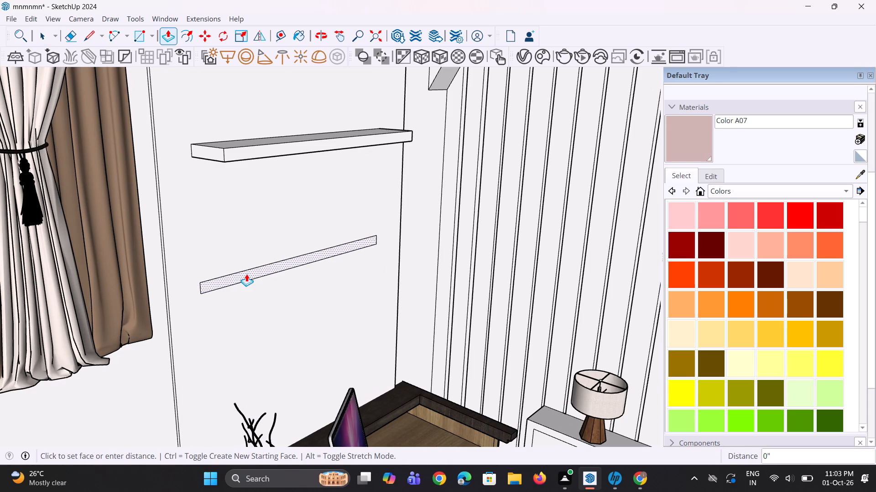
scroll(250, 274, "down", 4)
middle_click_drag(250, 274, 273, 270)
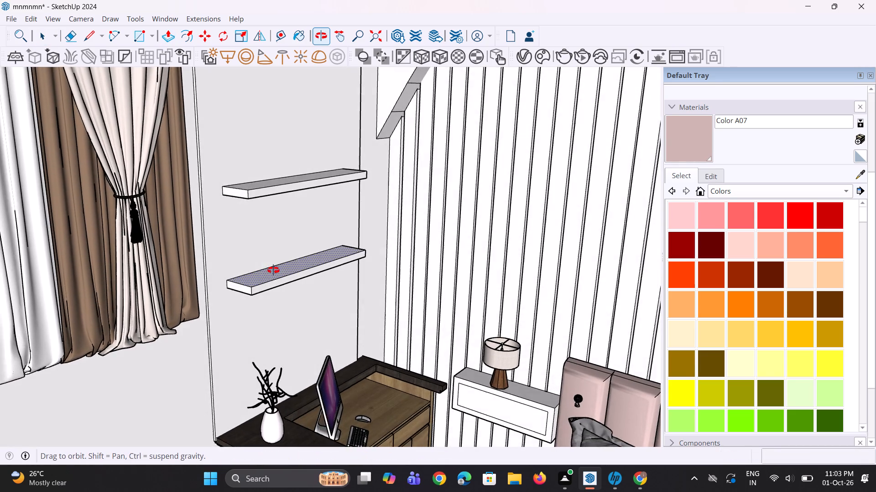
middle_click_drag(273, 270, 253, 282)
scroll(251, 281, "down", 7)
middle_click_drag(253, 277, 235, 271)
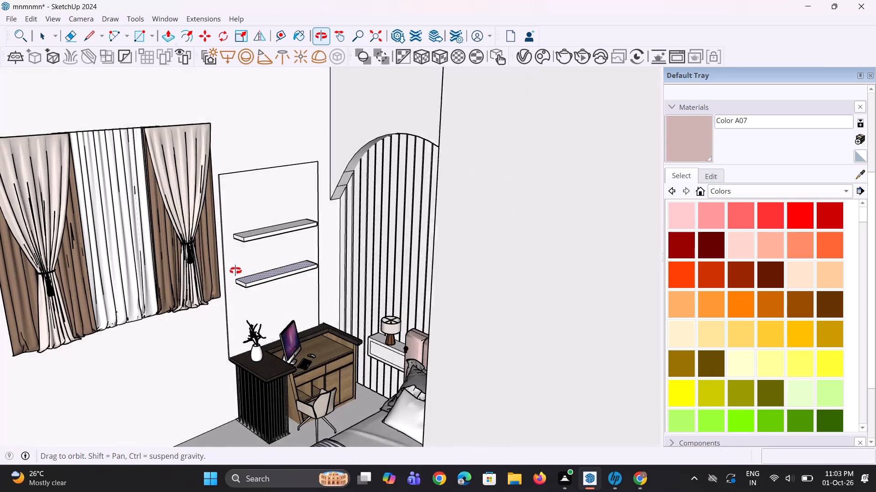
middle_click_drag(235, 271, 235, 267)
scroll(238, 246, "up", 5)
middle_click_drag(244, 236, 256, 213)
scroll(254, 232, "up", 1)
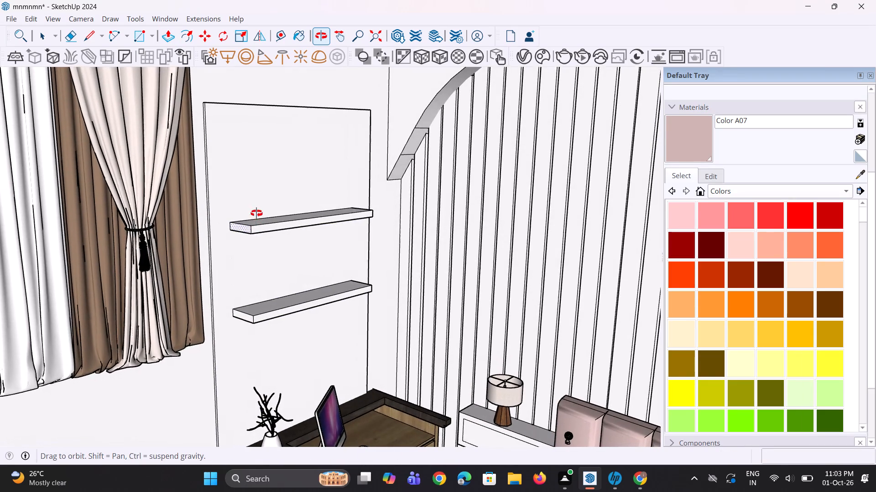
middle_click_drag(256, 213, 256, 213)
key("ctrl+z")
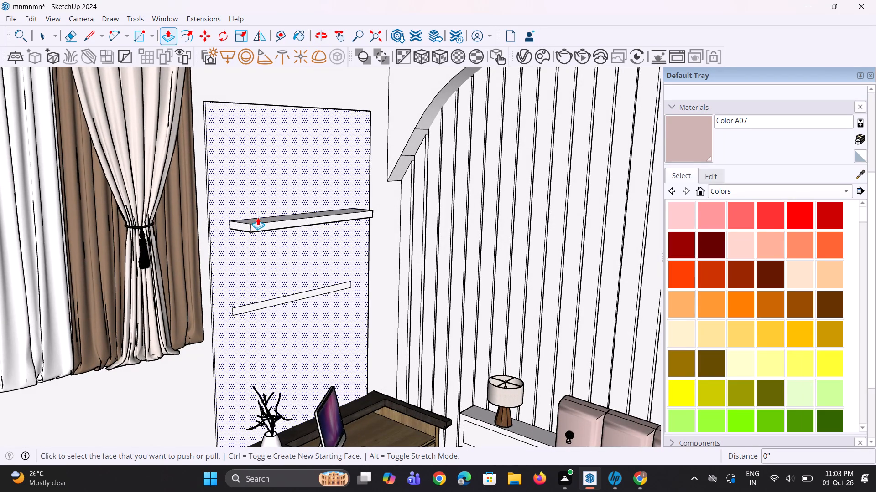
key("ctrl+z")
Push/Pull the upper strip out from the wall panel by about 5 11/16" and extrude the lower strip by the same distance.
left_click(253, 221)
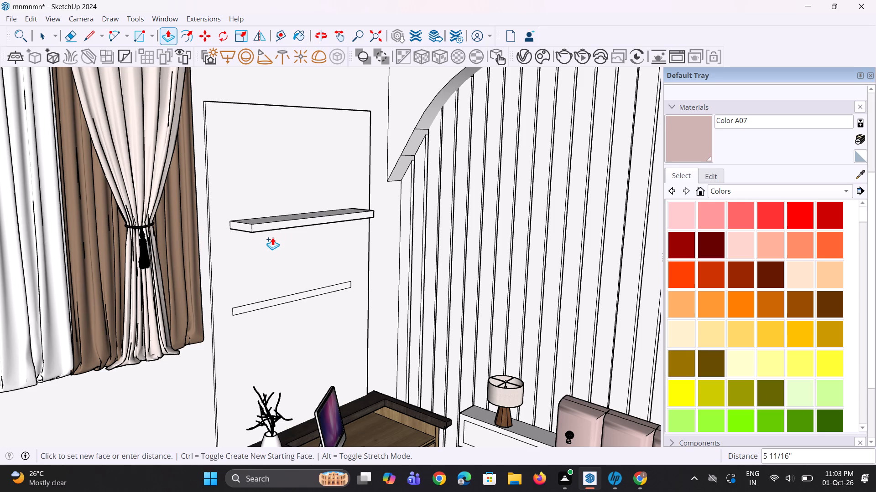
left_click(273, 240)
double_click(276, 301)
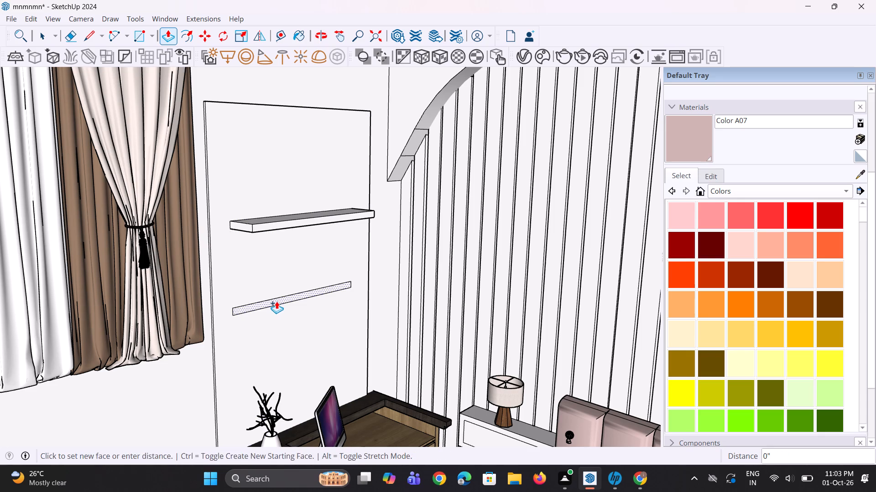
Examine the two wall shelves in relation to the desk, curtains, bed and slatted feature wall.
scroll(260, 319, "down", 6)
middle_click_drag(207, 269, 229, 251)
scroll(283, 278, "down", 4)
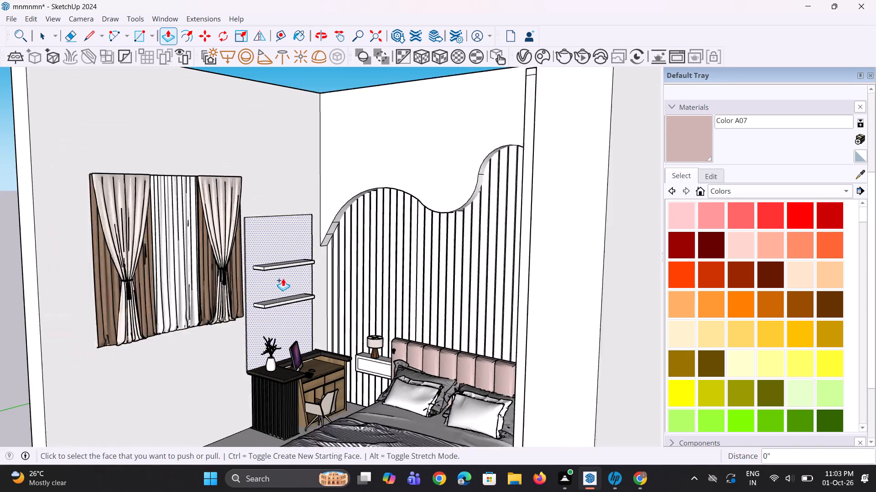
middle_click_drag(283, 280, 280, 296)
scroll(281, 297, "down", 4)
middle_click_drag(282, 296, 289, 281)
scroll(252, 263, "up", 8)
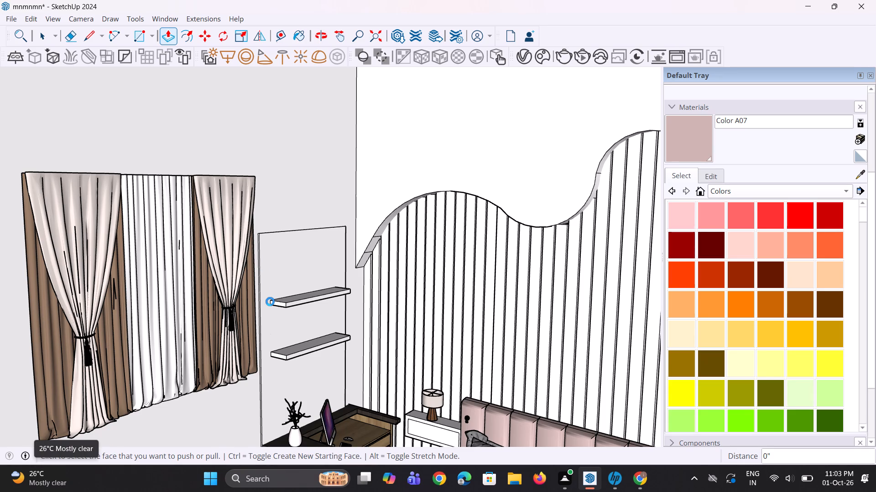
scroll(288, 310, "up", 3)
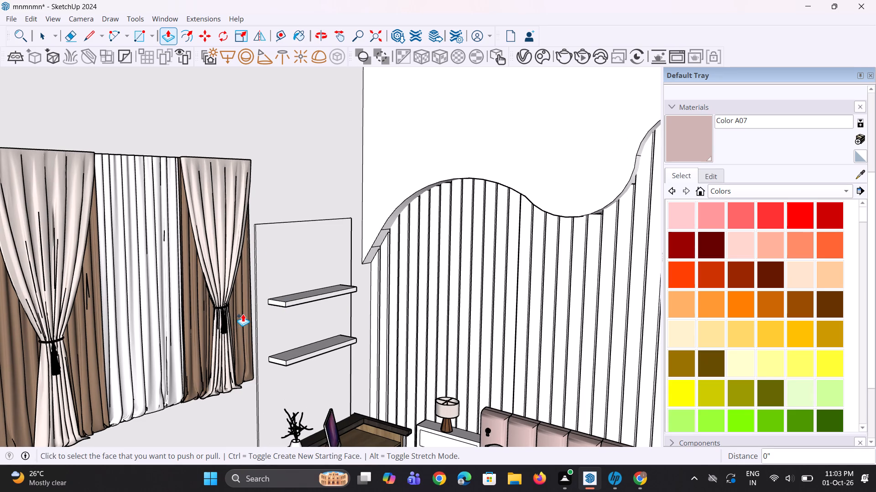
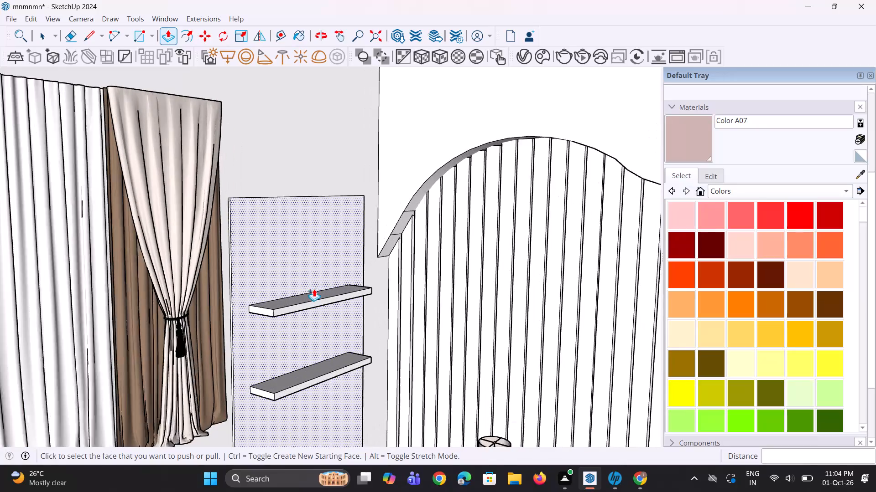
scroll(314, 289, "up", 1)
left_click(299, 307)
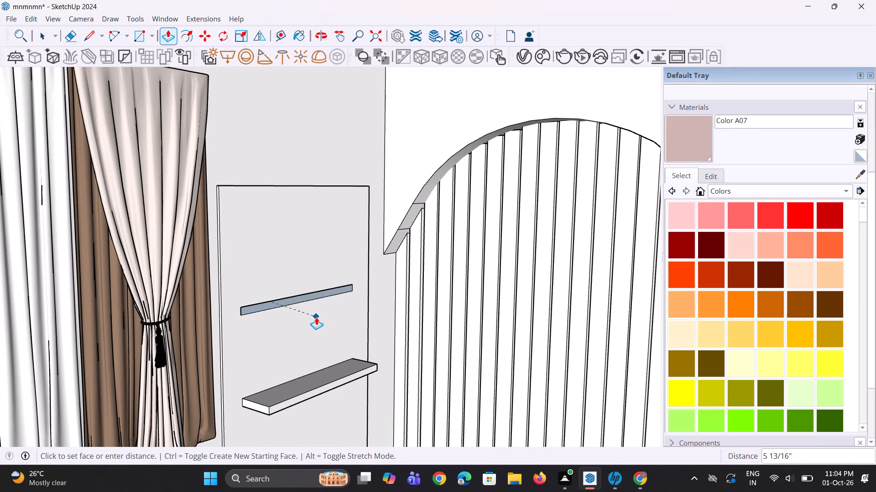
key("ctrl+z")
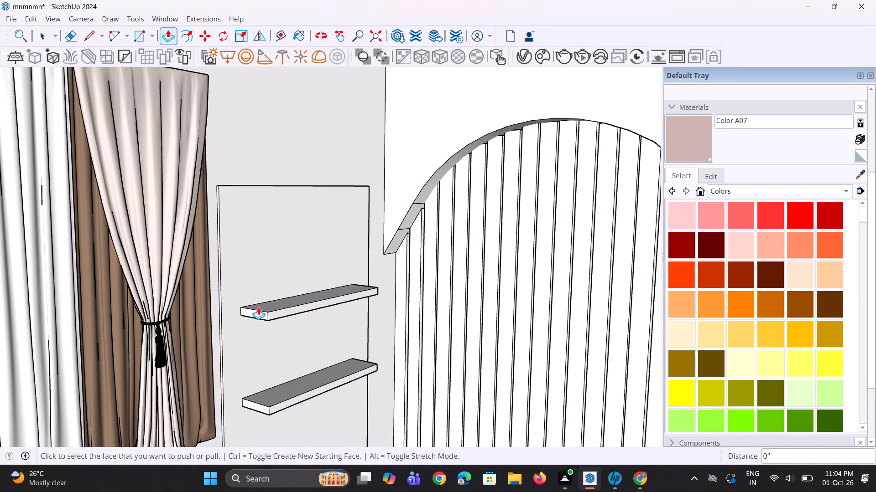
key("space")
Push/Pull the upper shelf's front face outward by about 6" more and extend the lower shelf's front face by the same distance.
key("p")
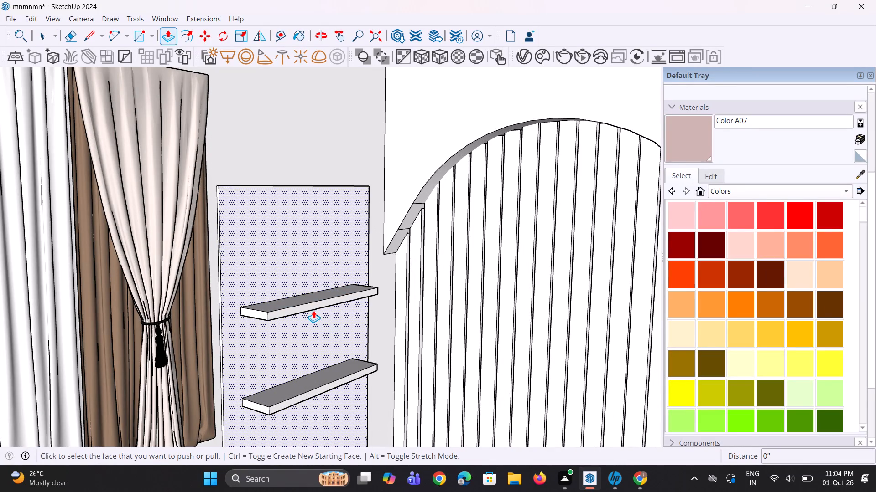
left_click(312, 307)
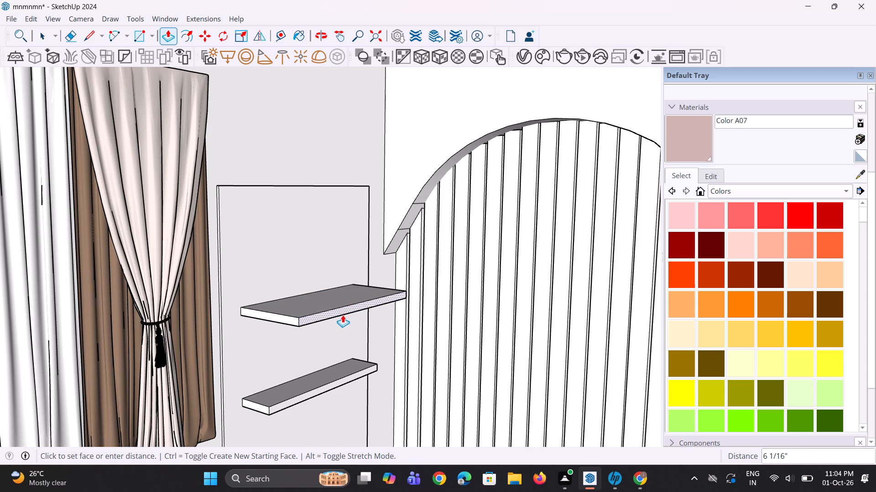
left_click(343, 317)
double_click(344, 379)
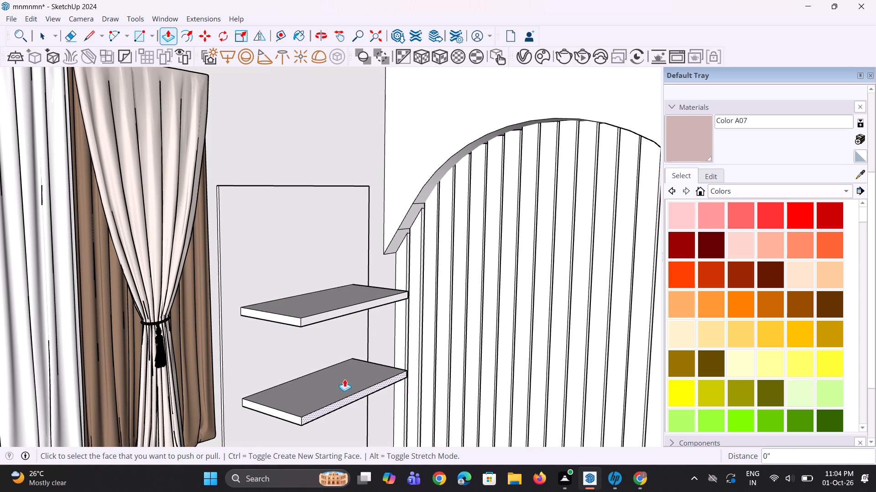
Examine the depth of the two wall shelves in relation to the desk, curtains and slatted feature wall.
scroll(327, 351, "down", 4)
middle_click_drag(292, 359, 262, 326)
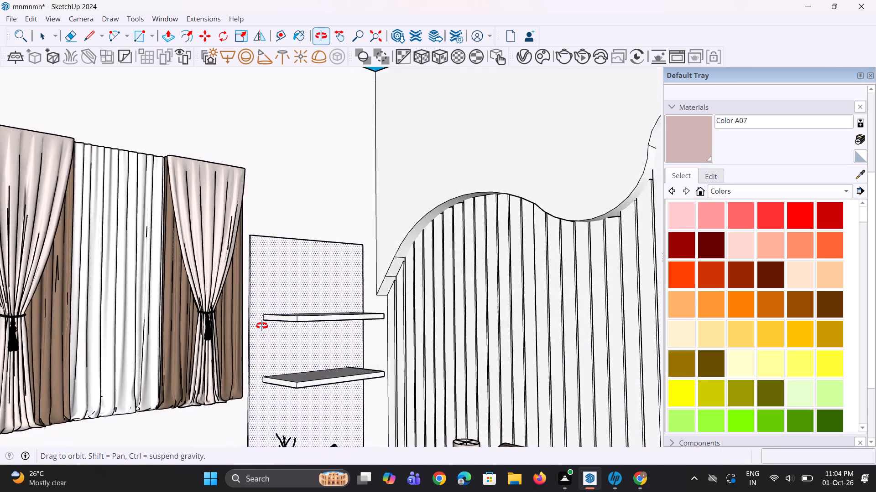
middle_click_drag(262, 326, 318, 343)
scroll(318, 343, "up", 1)
scroll(318, 343, "down", 9)
middle_click_drag(297, 358, 298, 359)
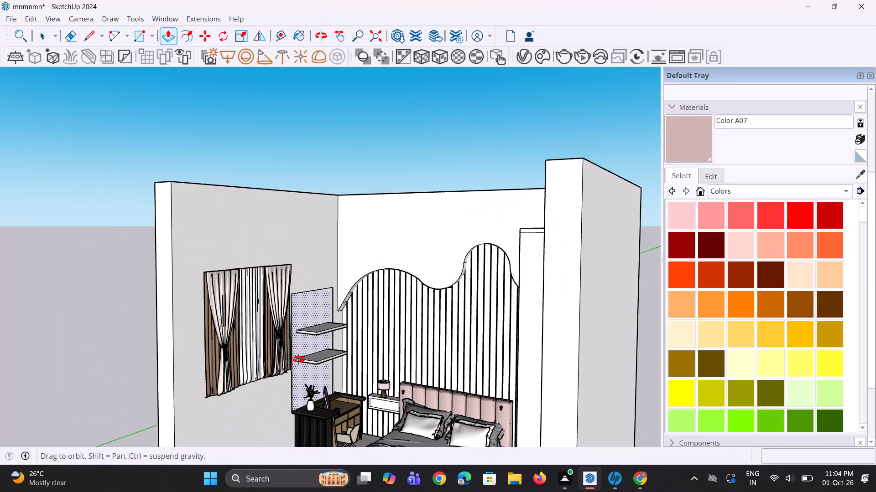
middle_click_drag(298, 359, 314, 365)
scroll(318, 348, "up", 4)
middle_click_drag(314, 353, 303, 337)
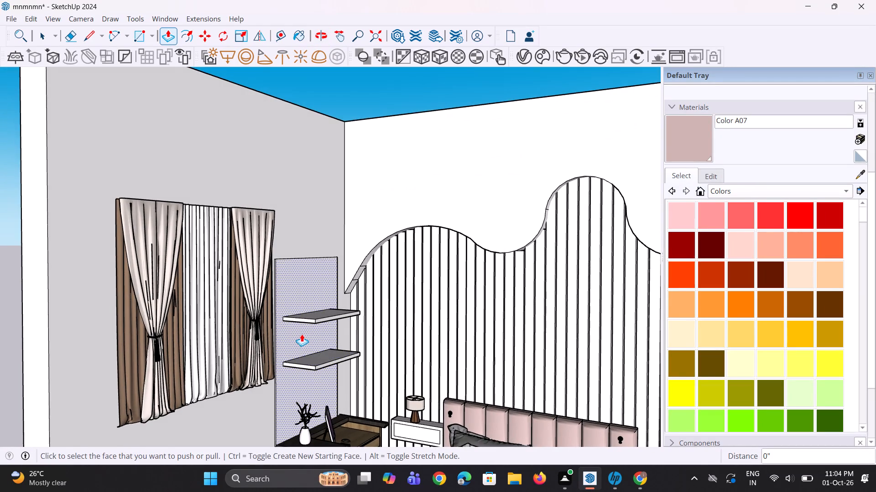
scroll(302, 342, "up", 1)
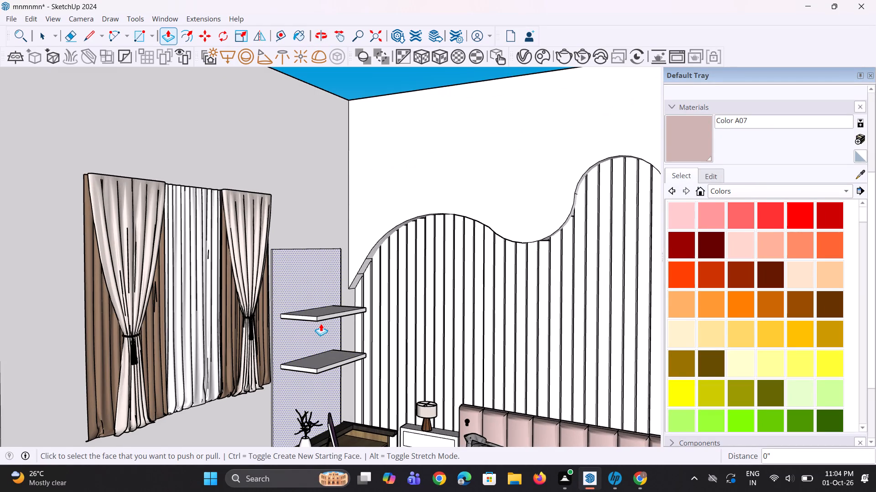
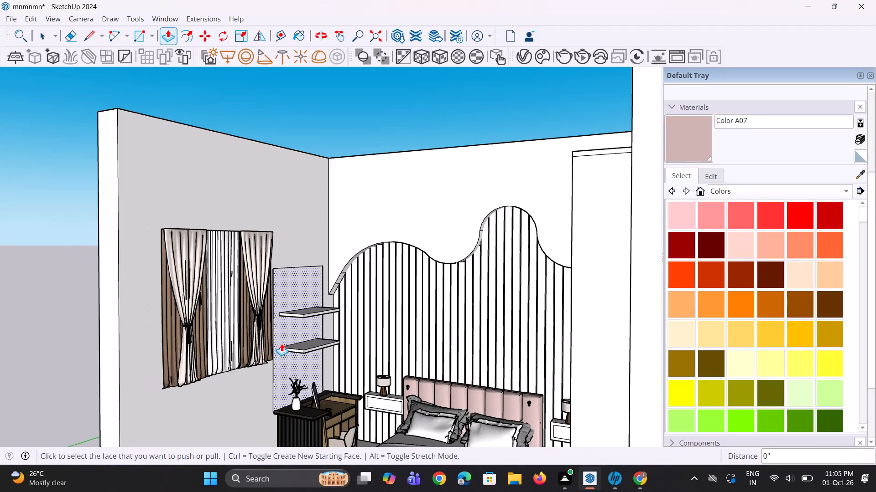
Push/Pull the front face of the panel behind the two wall shelves by about 7/16".
left_click(284, 370)
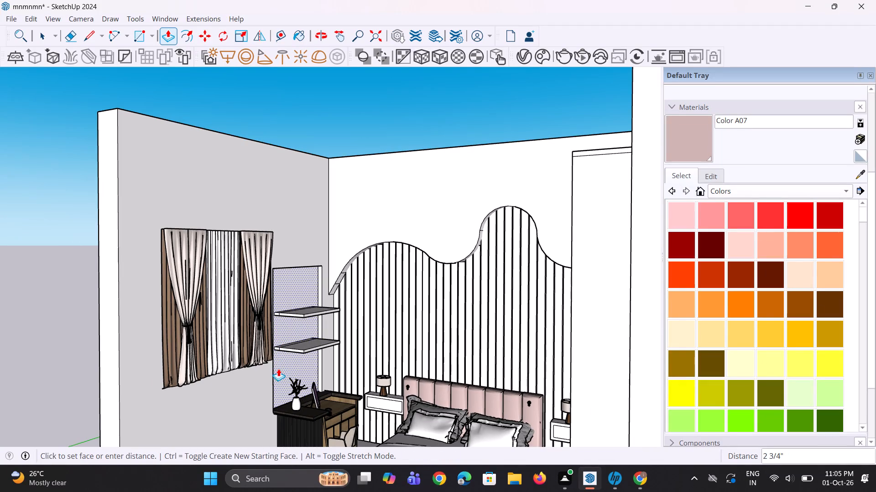
left_click(268, 376)
Examine the panel and its two shelves above the desk from several angles and within the whole room.
middle_click_drag(269, 383, 239, 382)
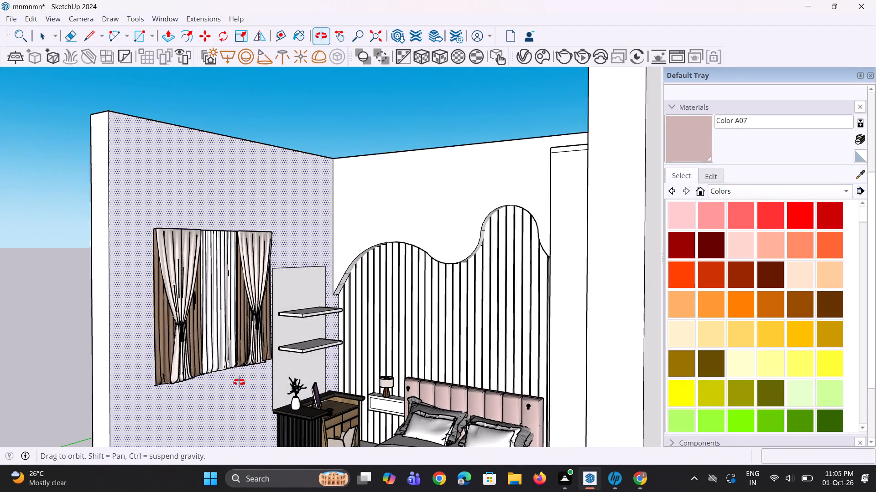
middle_click_drag(239, 382, 209, 385)
scroll(246, 375, "up", 7)
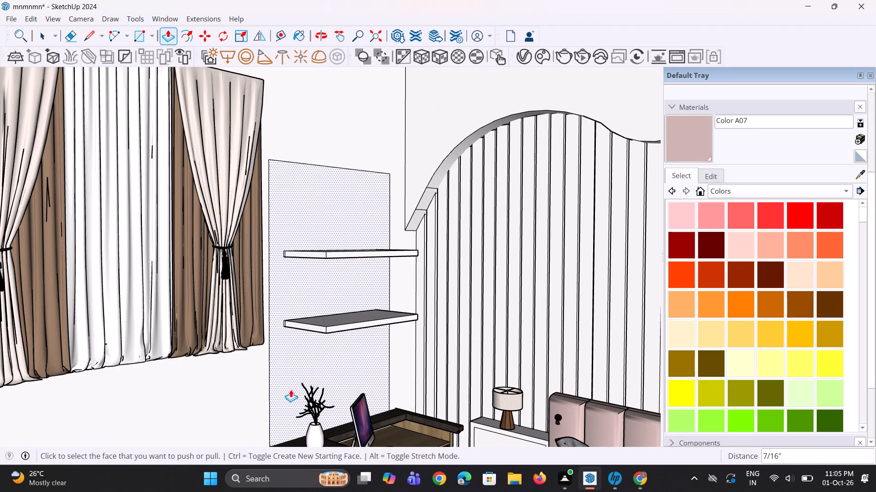
scroll(223, 386, "down", 5)
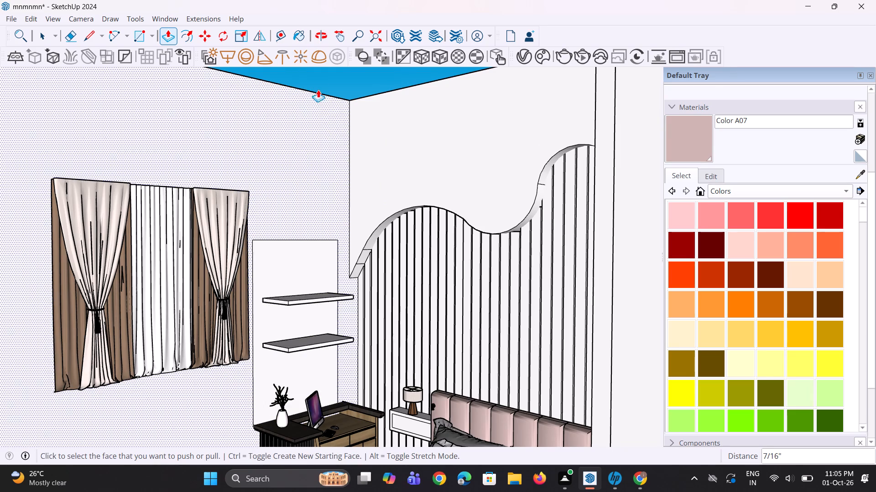
scroll(256, 272, "down", 5)
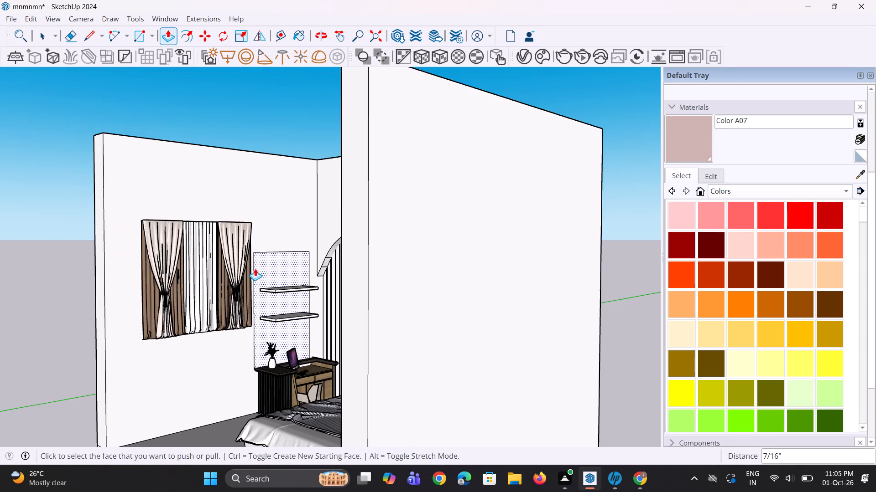
middle_click_drag(257, 268, 270, 270)
scroll(270, 270, "up", 1)
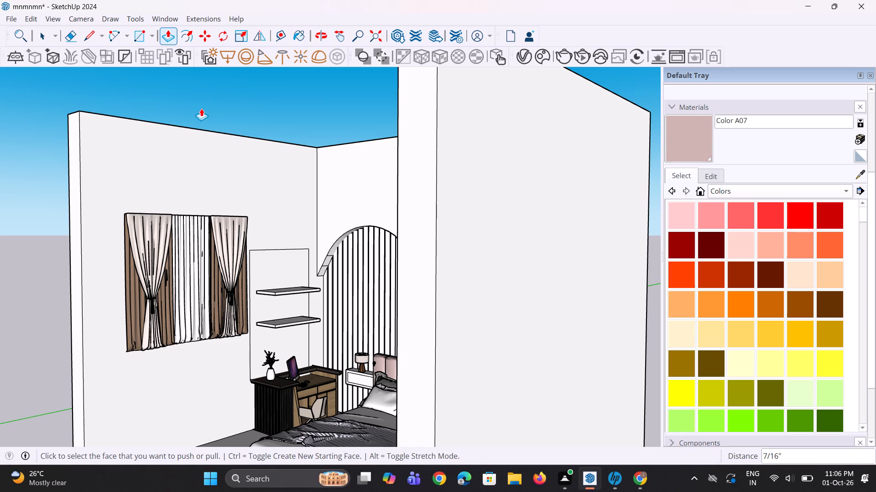
scroll(311, 232, "down", 4)
scroll(275, 205, "down", 2)
middle_click_drag(275, 223, 317, 228)
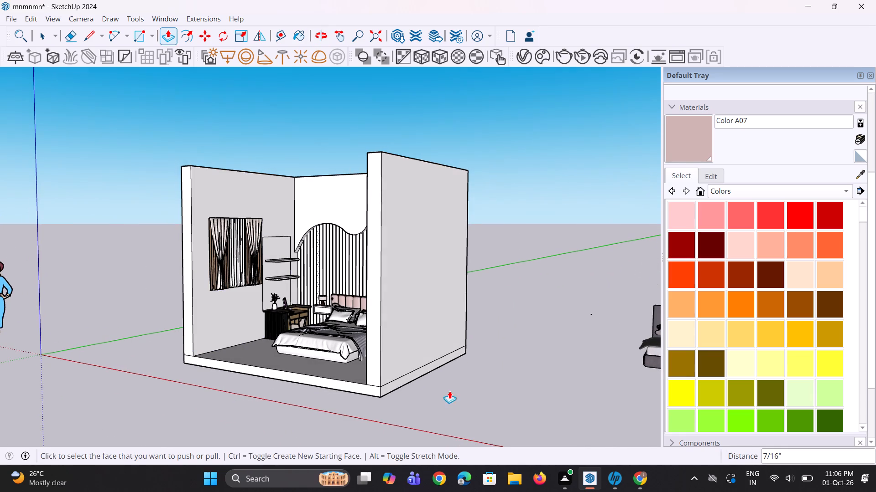
Switch to Chrome and search 3D Warehouse for "books".
left_click(635, 482)
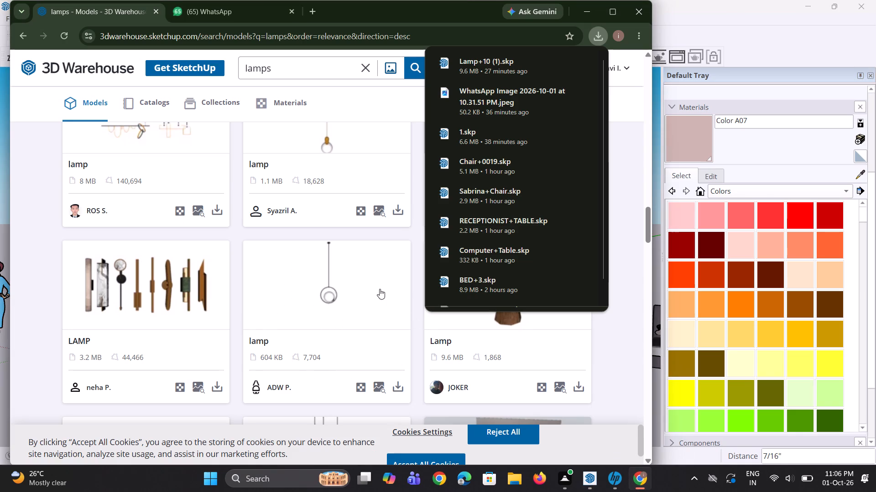
left_click_drag(276, 71, 193, 72)
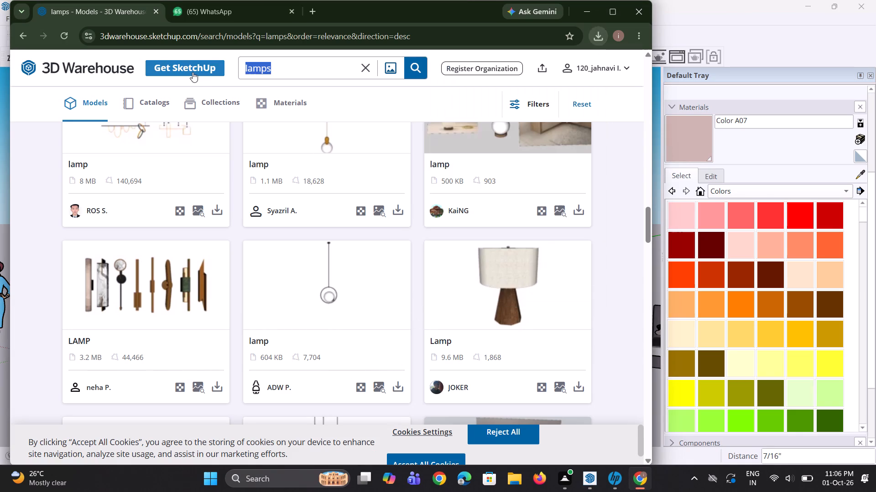
type("books")
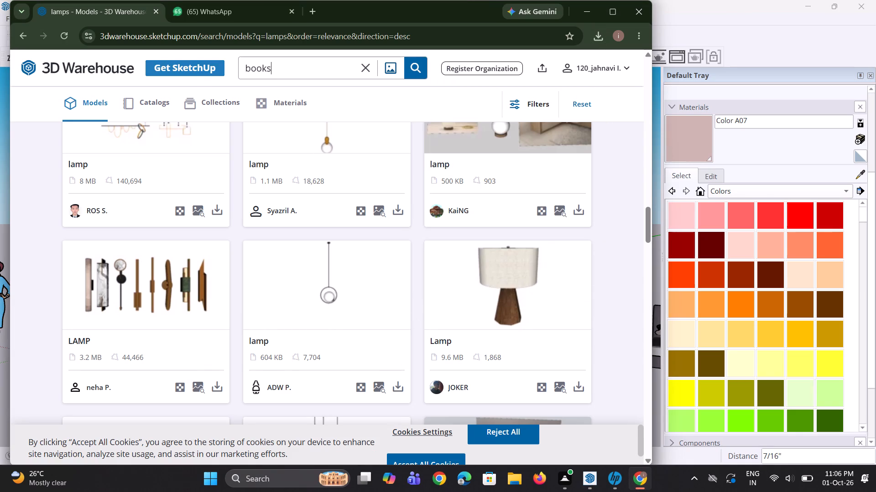
key("Return")
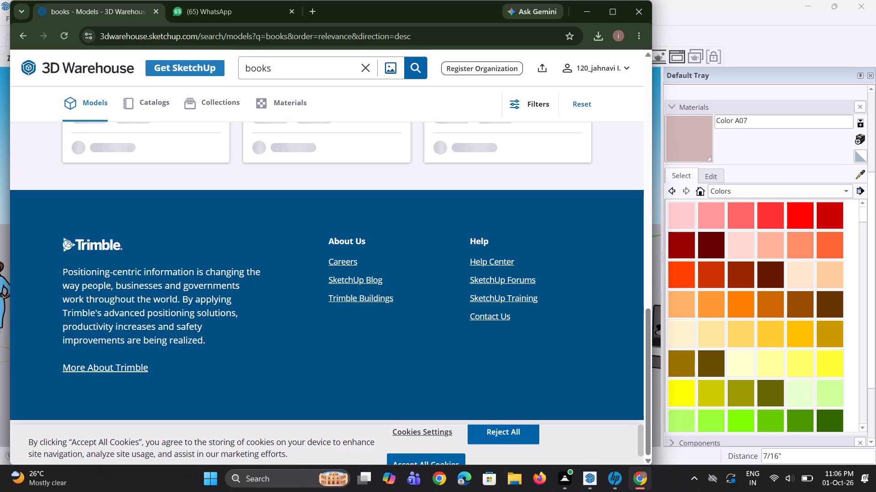
Browse the book models and download the 10 MB BOOK model of leaning black and white books as a SketchUp file.
scroll(306, 257, "up", 8)
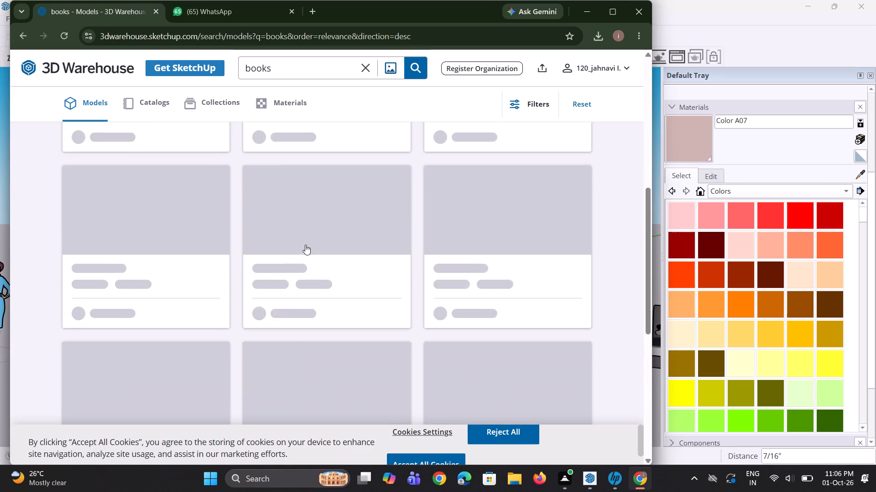
scroll(305, 245, "up", 13)
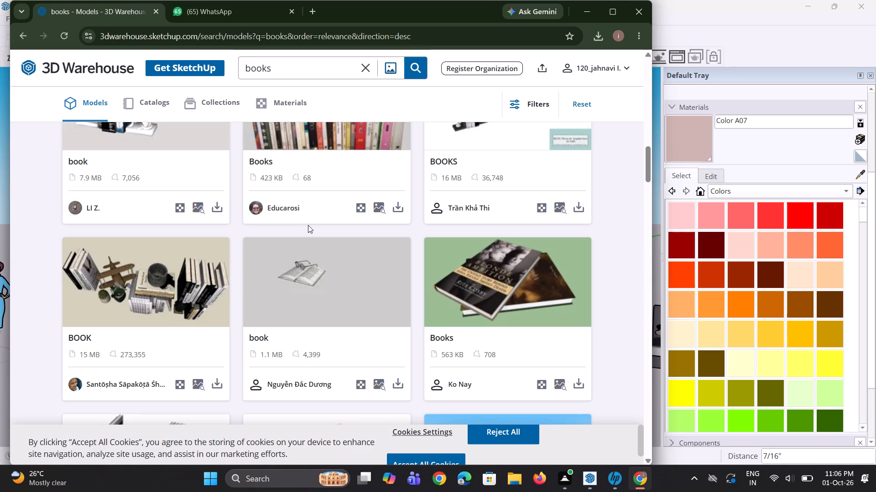
scroll(314, 268, "up", 3)
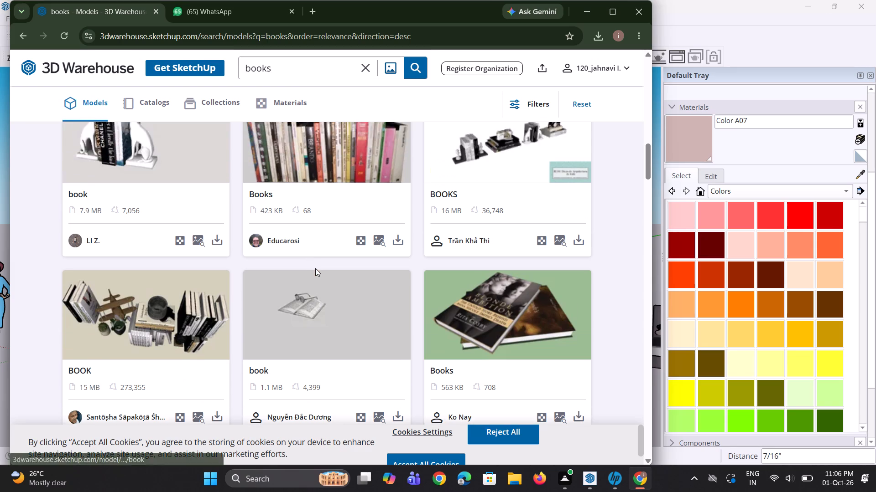
scroll(316, 268, "up", 3)
scroll(323, 265, "down", 2)
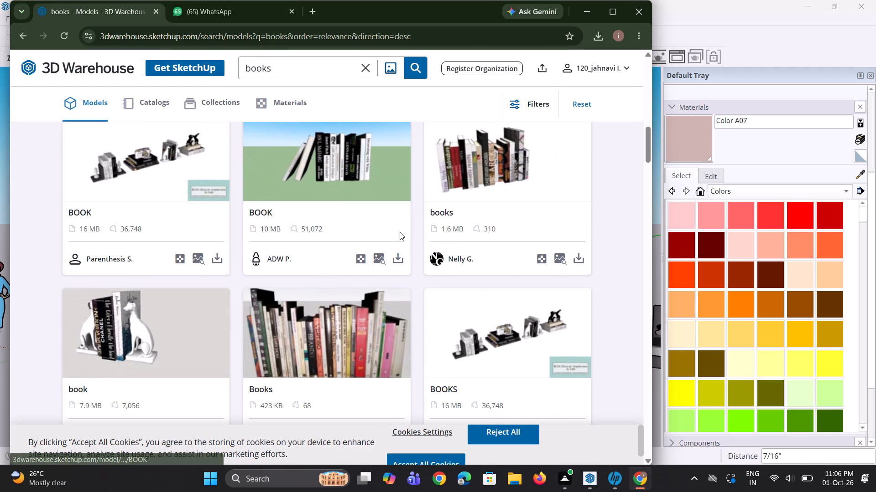
left_click(401, 259)
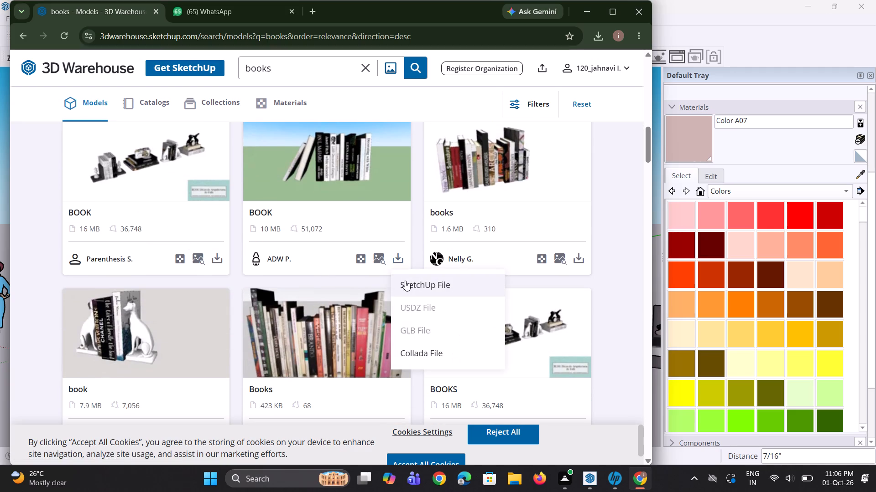
left_click(407, 292)
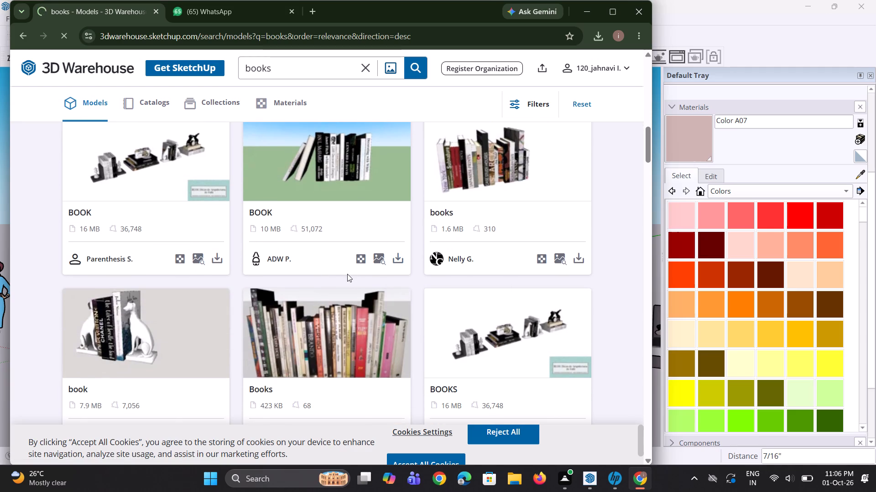
Find the 5.4 MB Books model with a potted plant on stacked books and download it as a SketchUp file.
scroll(347, 274, "down", 5)
scroll(402, 266, "down", 4)
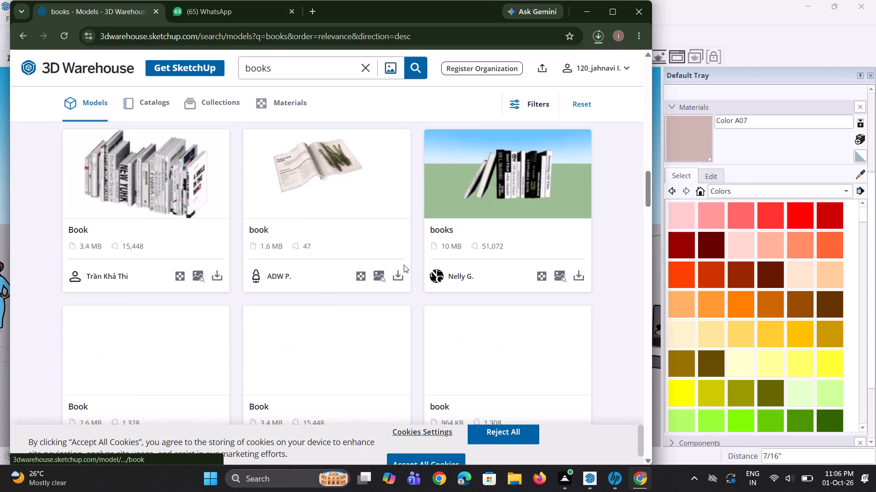
scroll(417, 247, "down", 6)
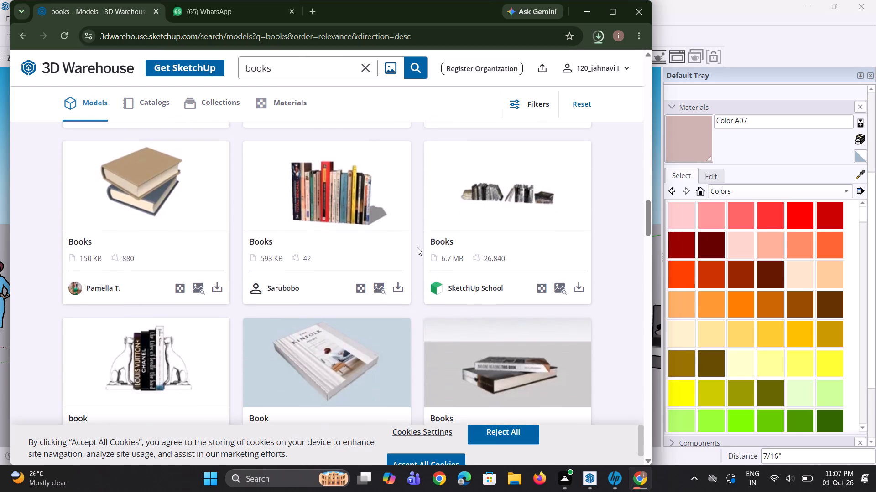
scroll(417, 247, "down", 5)
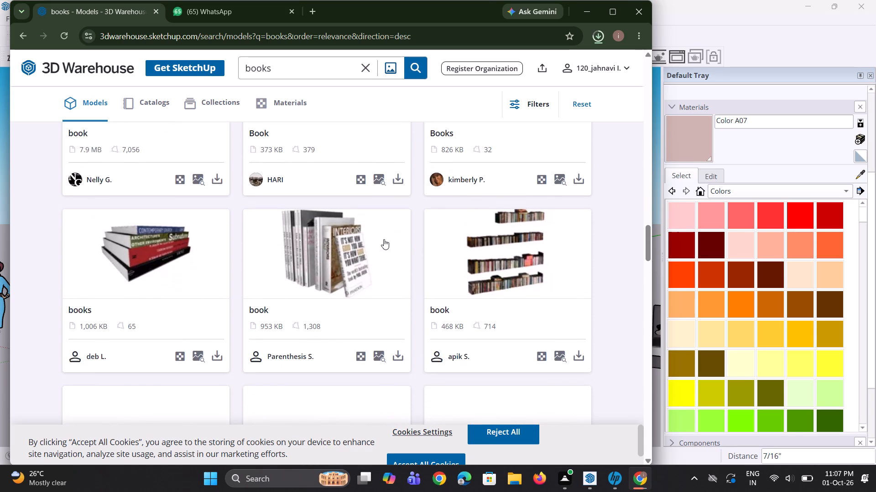
scroll(291, 236, "down", 5)
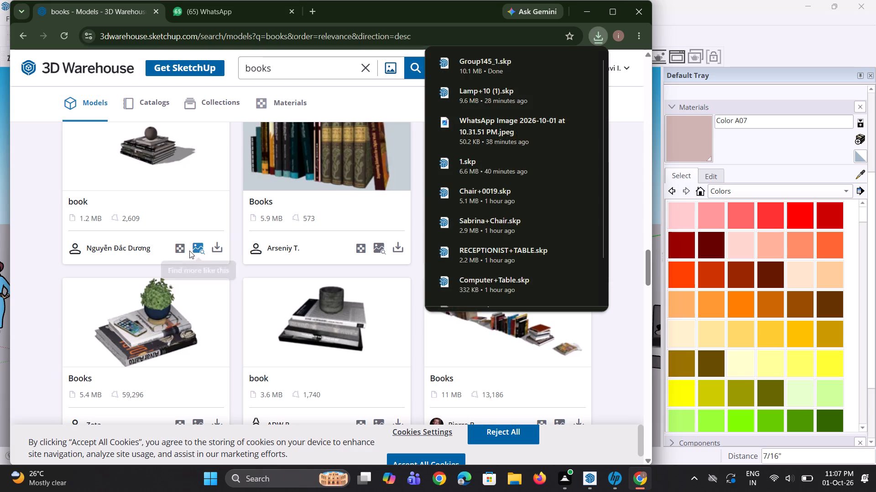
scroll(183, 274, "down", 3)
left_click(223, 248)
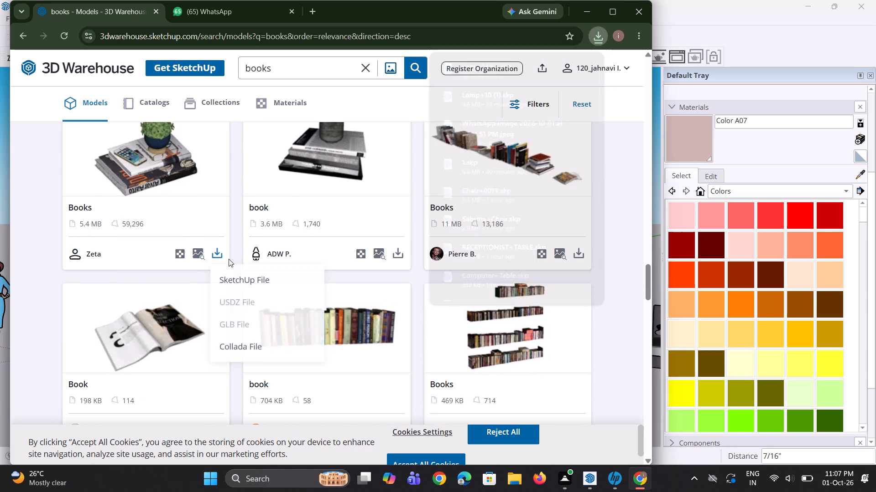
left_click(252, 281)
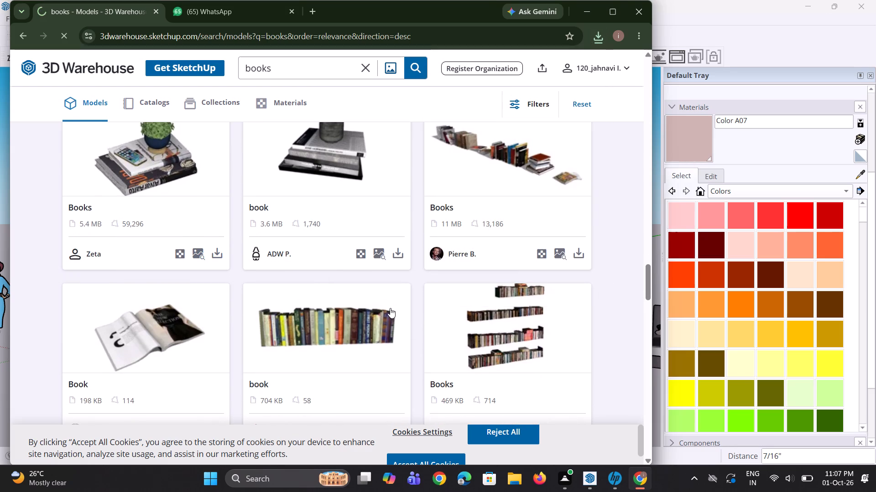
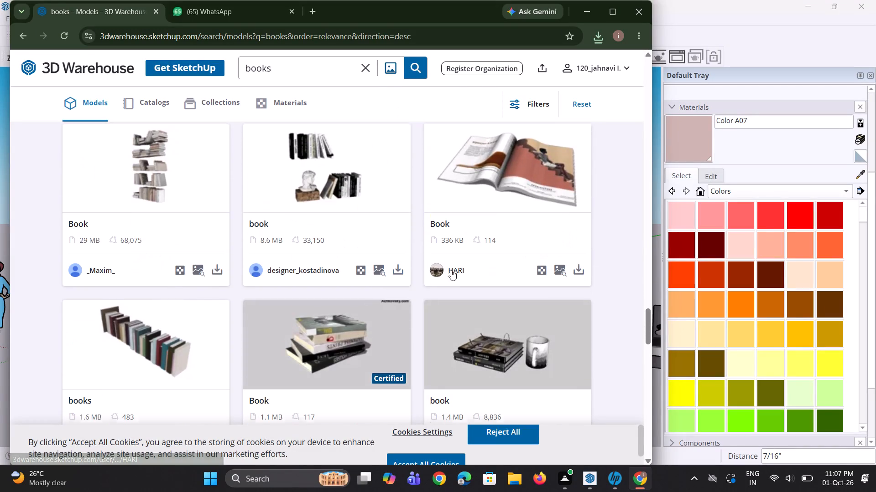
Browse the remaining "books" results down to the end of the list for further shelf decoration models.
scroll(451, 270, "down", 5)
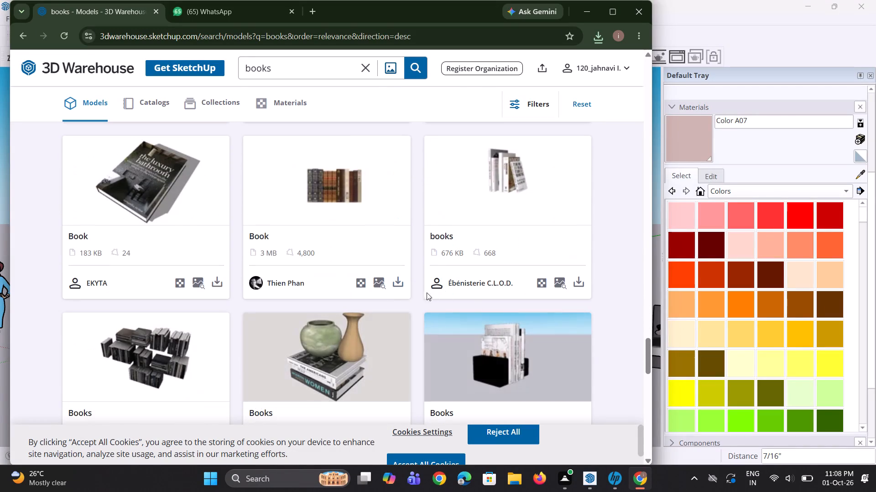
scroll(344, 332, "down", 4)
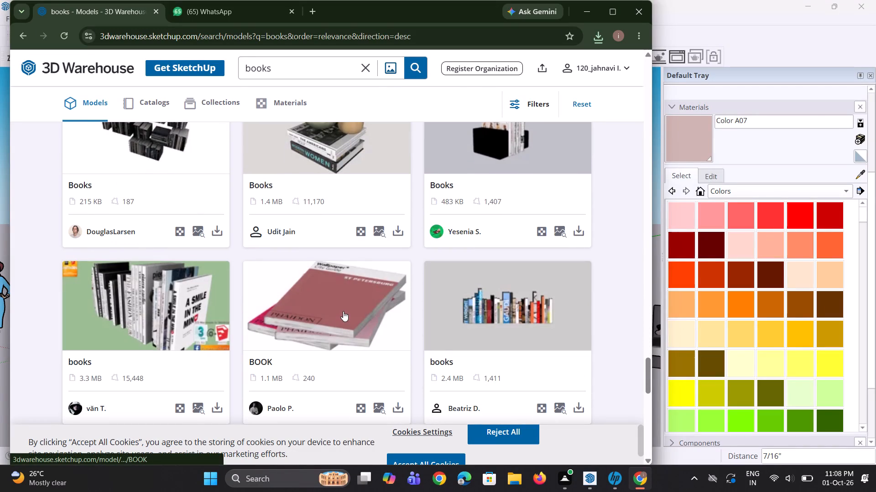
scroll(352, 309, "up", 4)
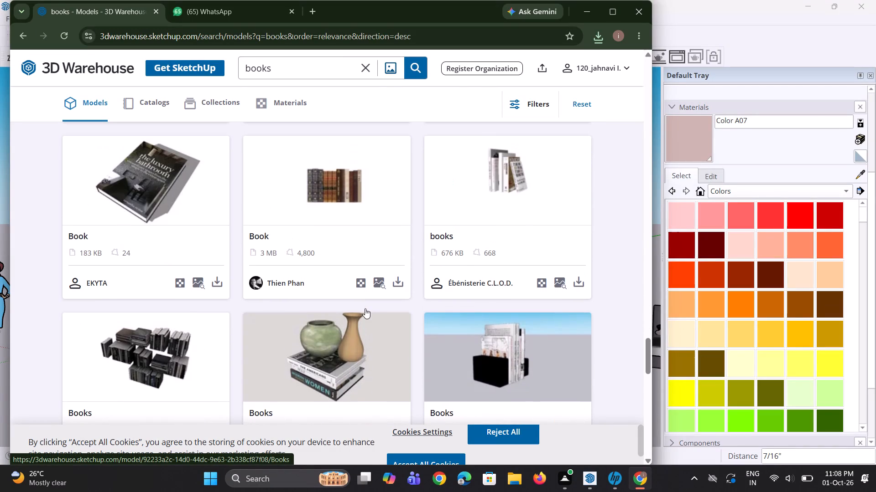
scroll(408, 328, "down", 5)
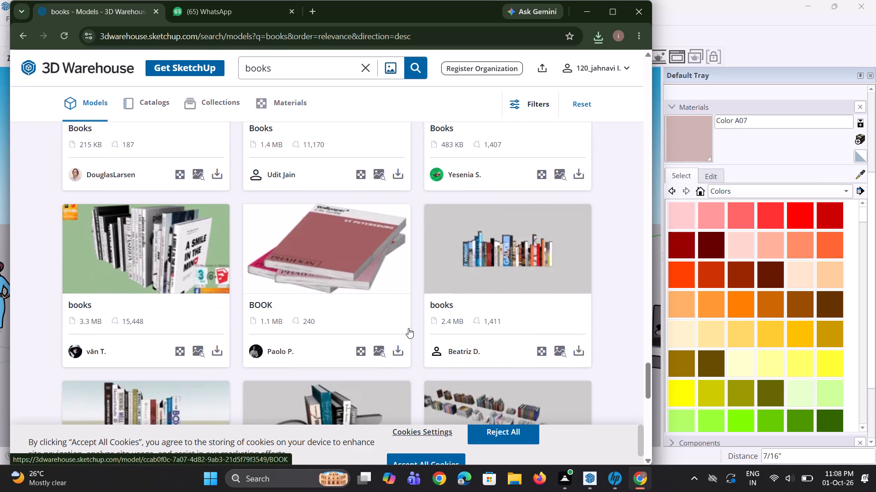
scroll(408, 328, "down", 12)
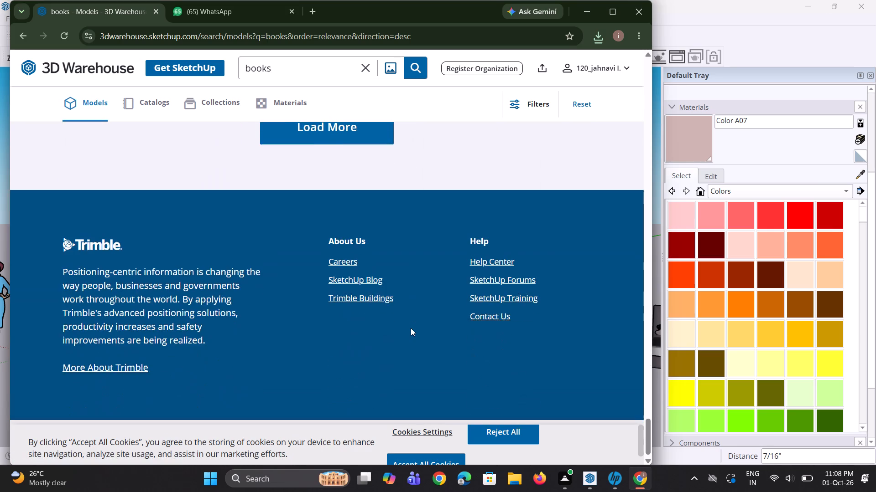
scroll(411, 328, "up", 3)
scroll(412, 323, "down", 10)
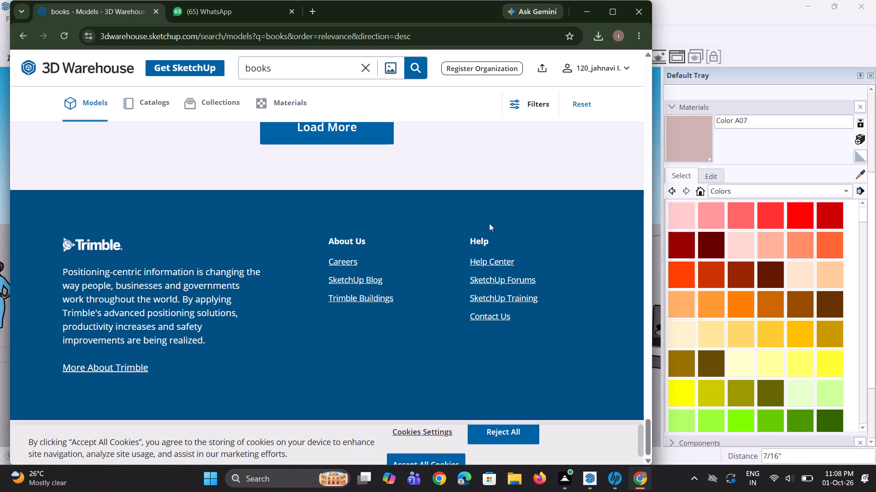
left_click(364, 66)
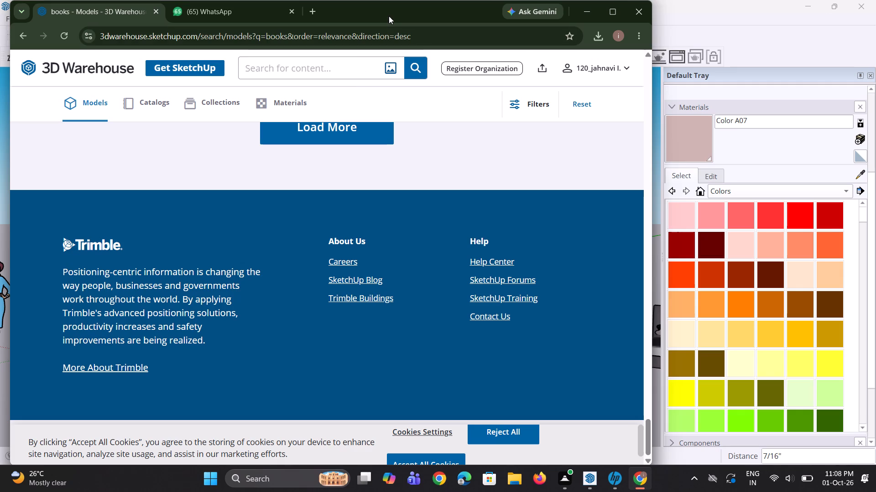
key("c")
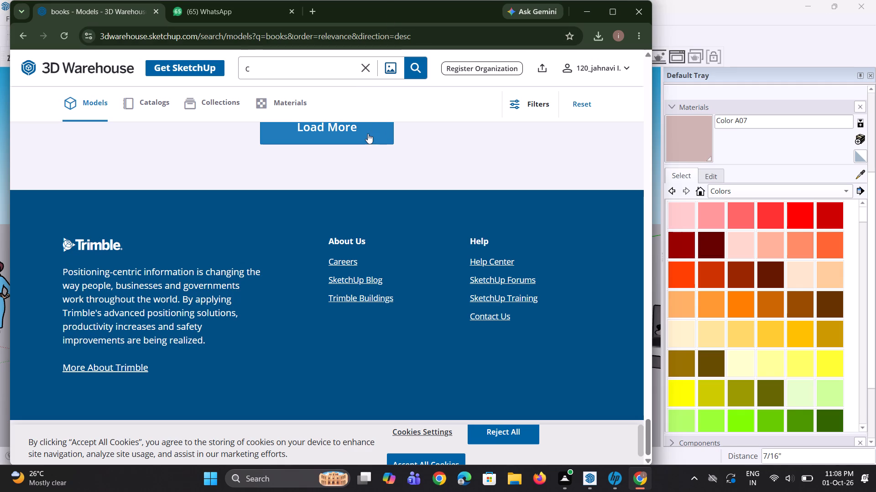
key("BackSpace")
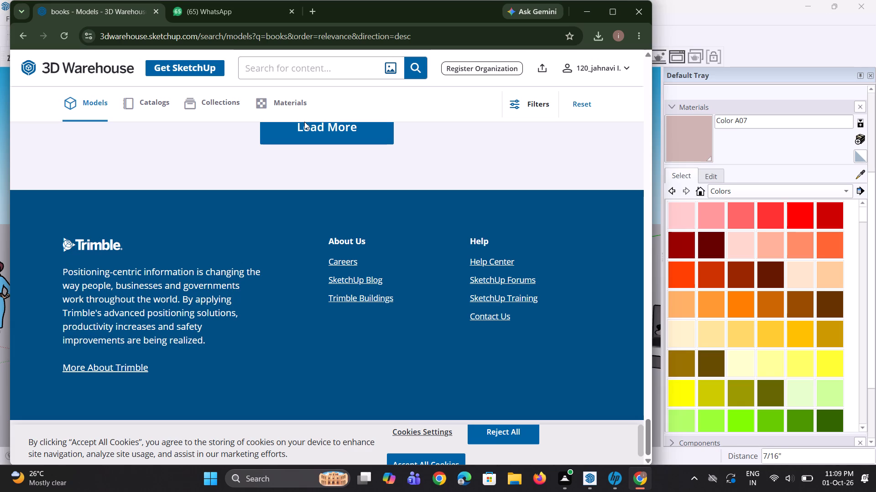
Look back through the book results and try to download the 8.6 MB book model of black and white books with a bust.
scroll(246, 271, "up", 3)
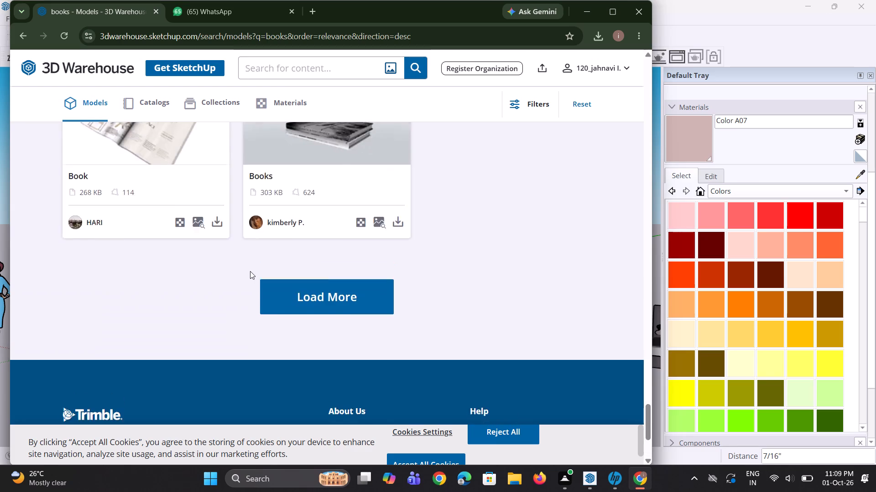
scroll(250, 271, "up", 16)
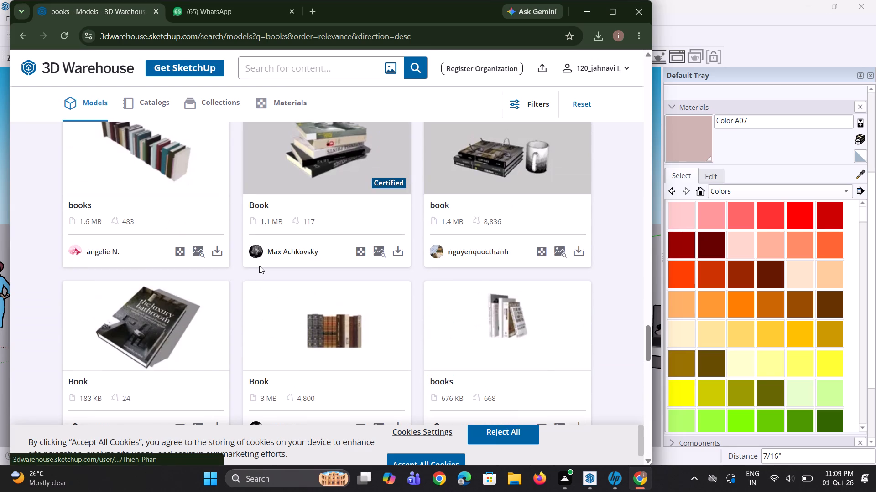
scroll(259, 266, "up", 9)
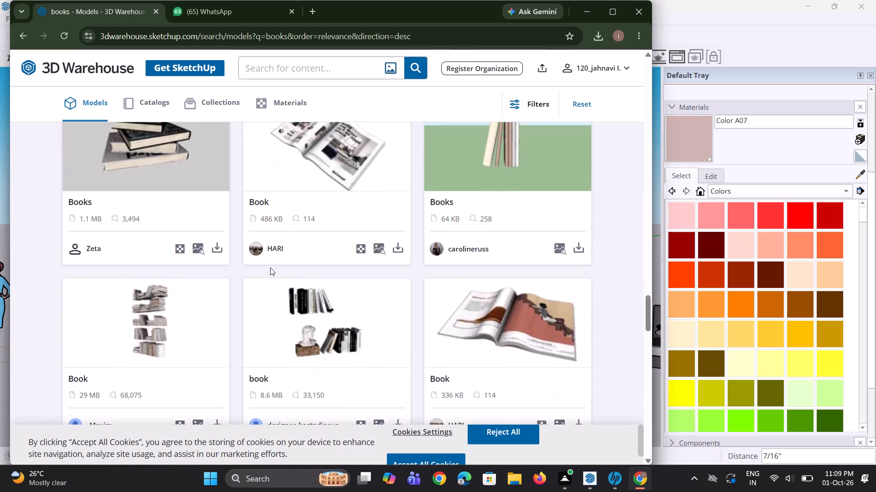
scroll(270, 267, "up", 13)
scroll(272, 268, "down", 4)
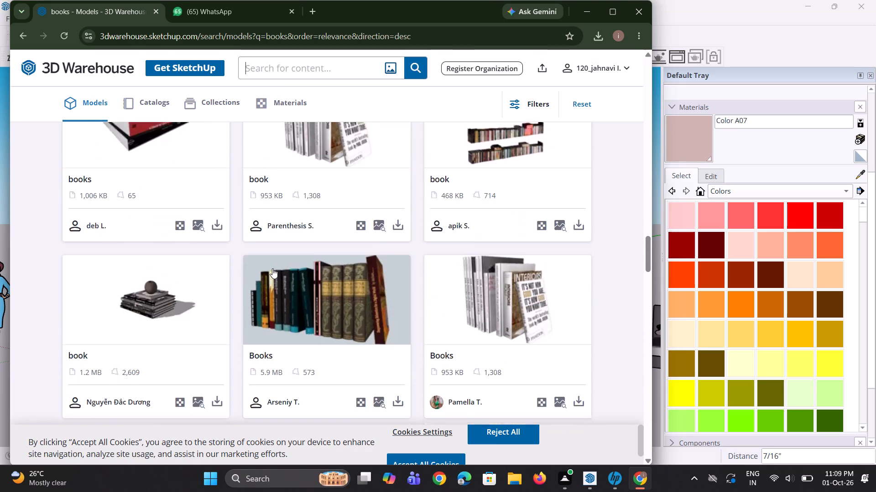
scroll(272, 268, "up", 17)
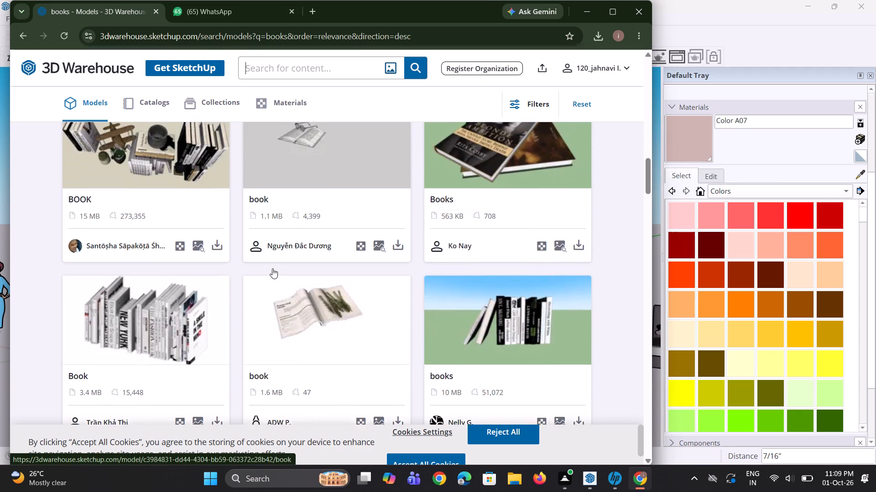
scroll(272, 268, "up", 2)
scroll(272, 268, "down", 19)
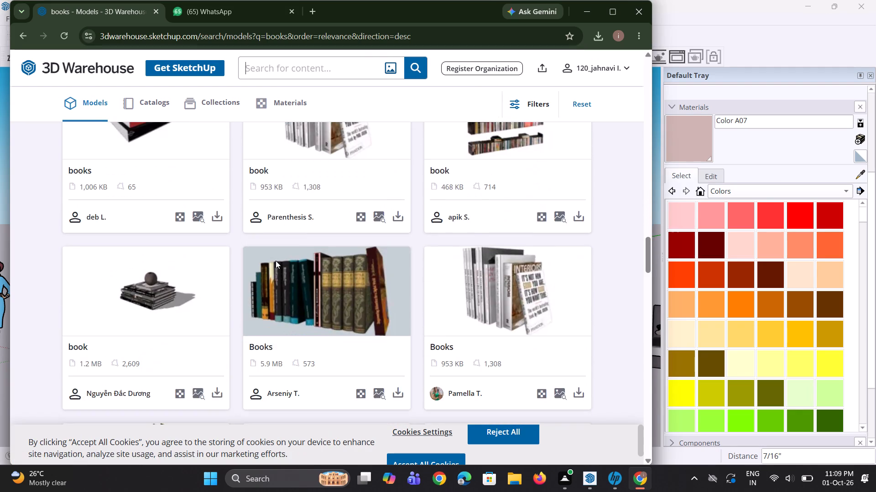
scroll(276, 261, "down", 3)
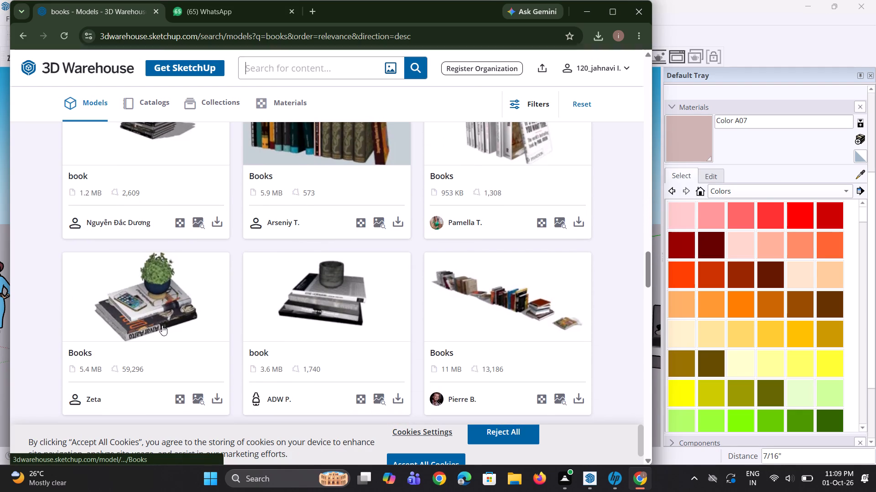
scroll(217, 289, "down", 2)
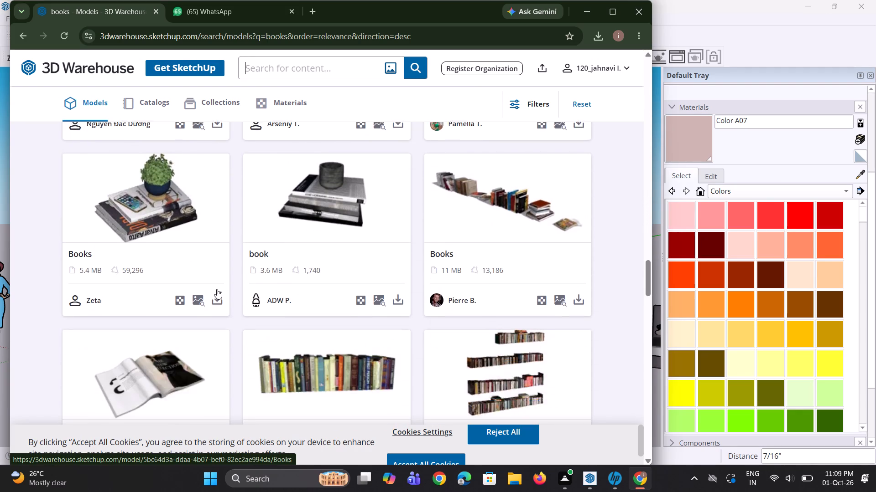
scroll(266, 289, "down", 4)
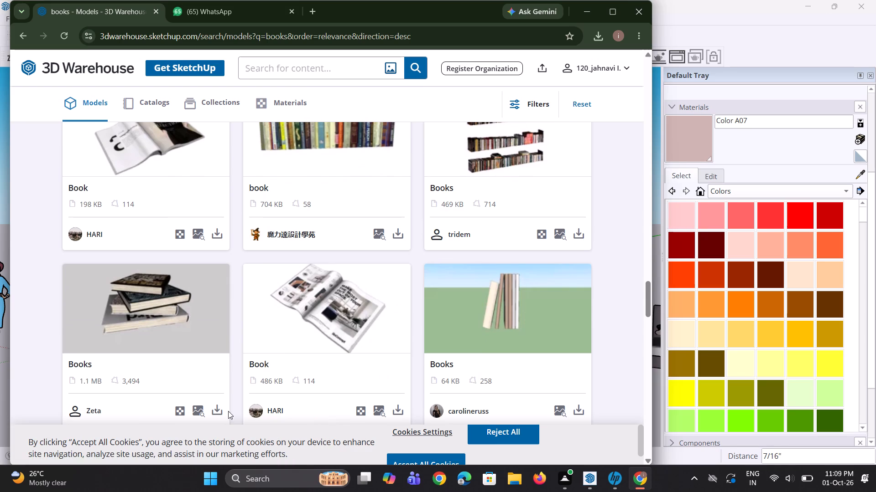
scroll(282, 280, "down", 4)
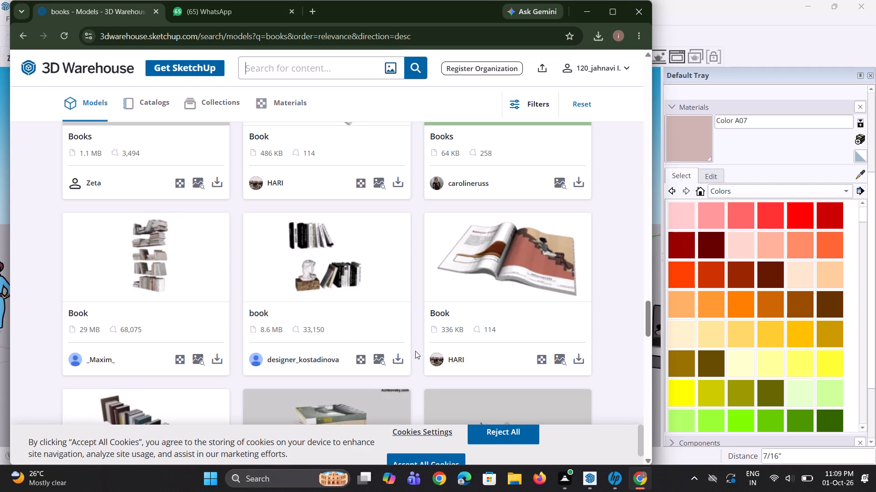
left_click(397, 361)
left_click(407, 388)
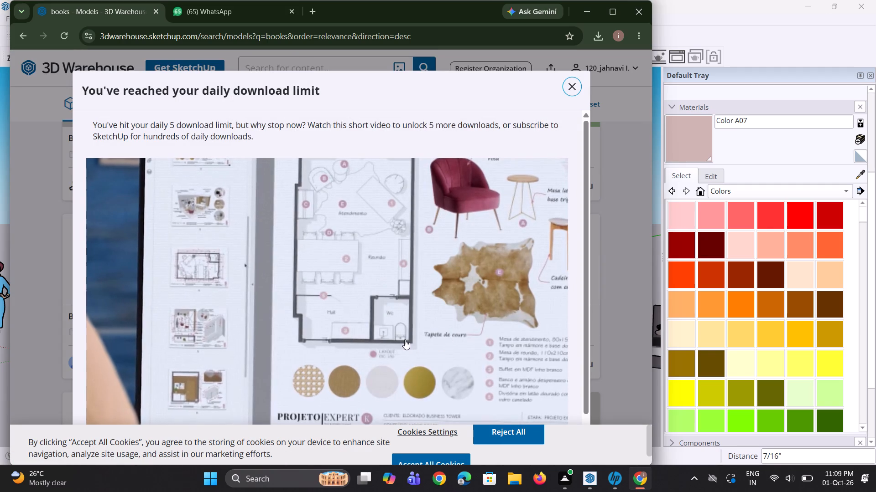
Skip the promotional video to unlock 5 more downloads and return to the book results.
scroll(405, 339, "down", 5)
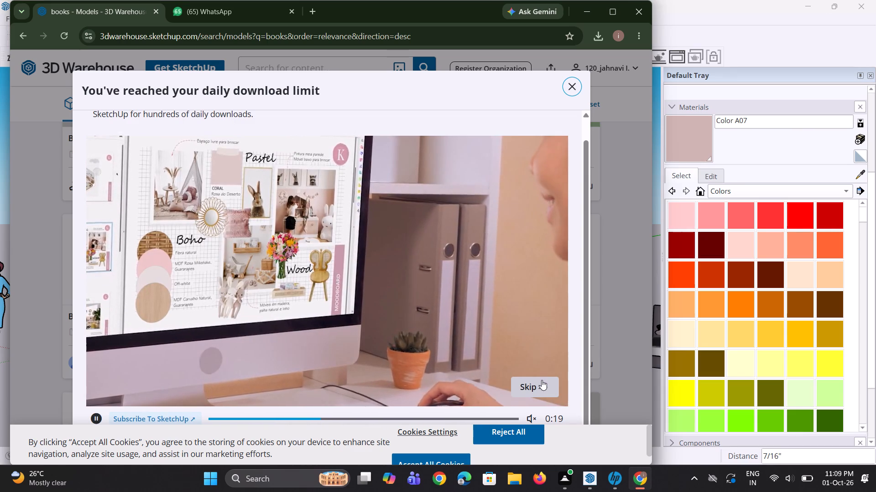
left_click(542, 380)
left_click(316, 339)
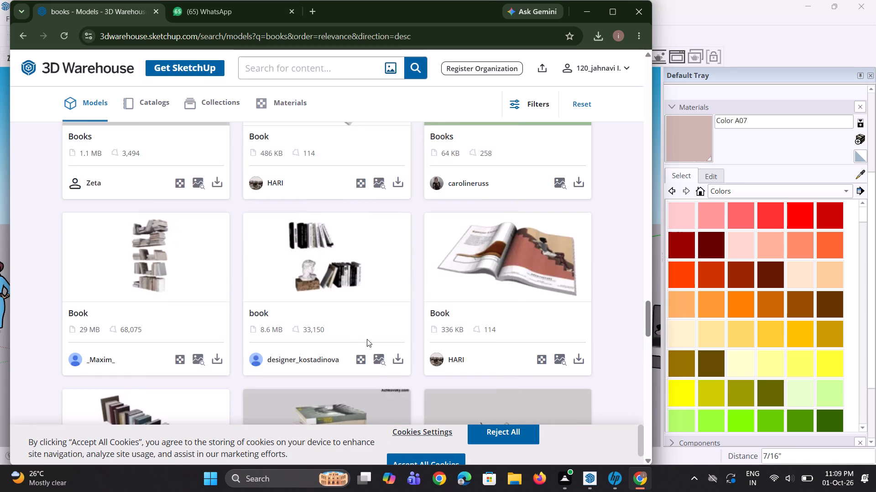
Browse the book results again in both directions, comparing upright rows and stacks of books for the shelves.
scroll(367, 339, "down", 8)
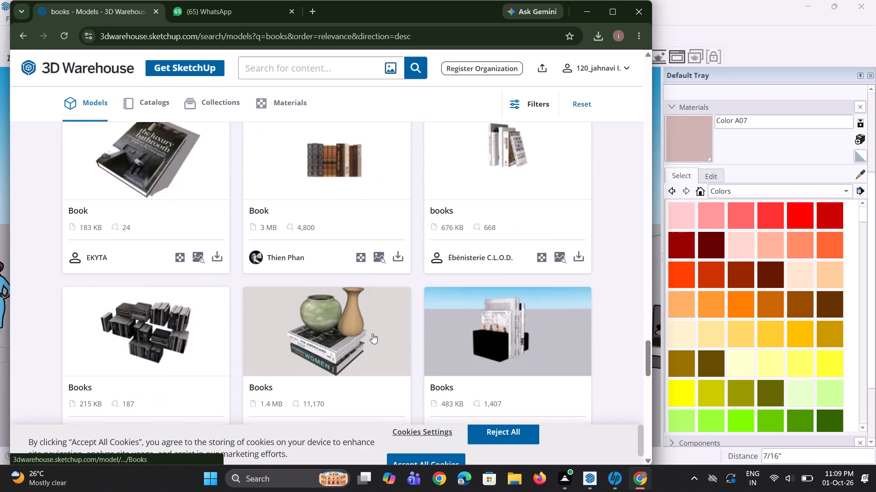
scroll(372, 333, "down", 9)
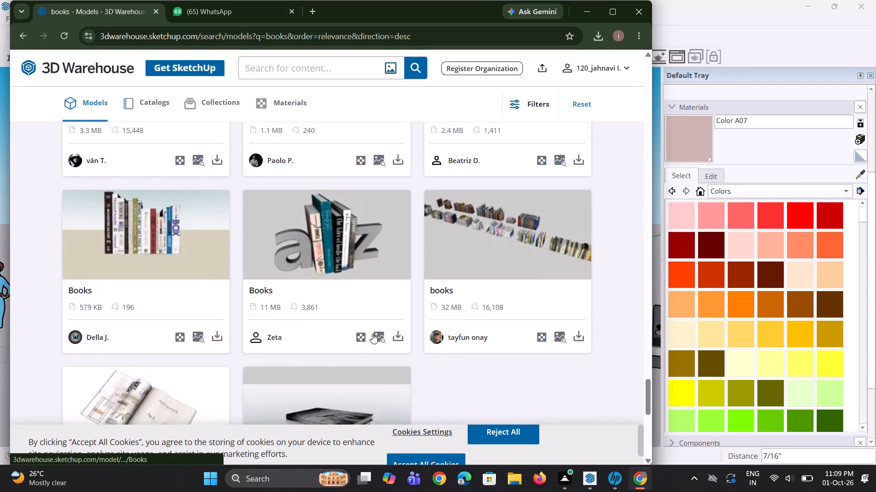
scroll(372, 333, "down", 3)
scroll(373, 332, "up", 10)
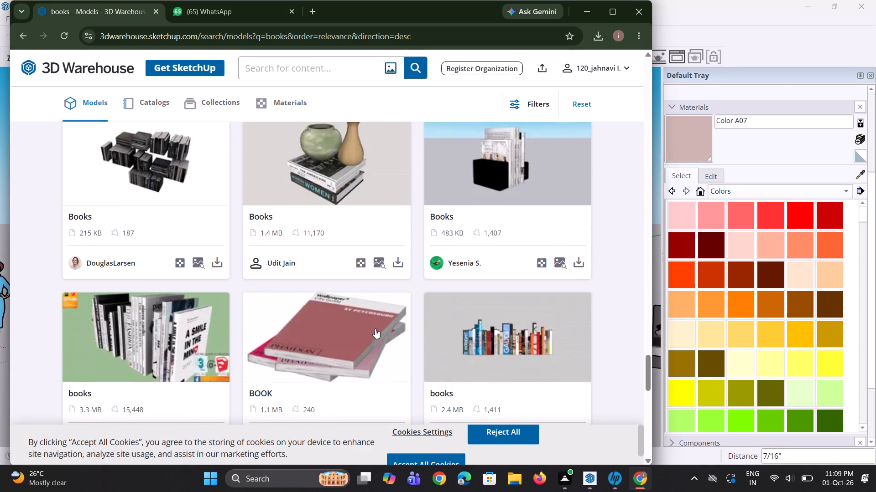
scroll(375, 328, "up", 11)
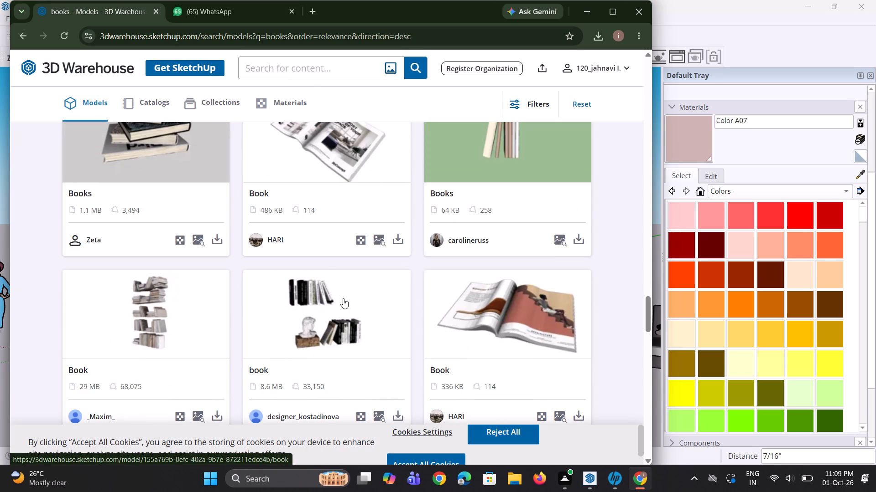
scroll(327, 328, "up", 12)
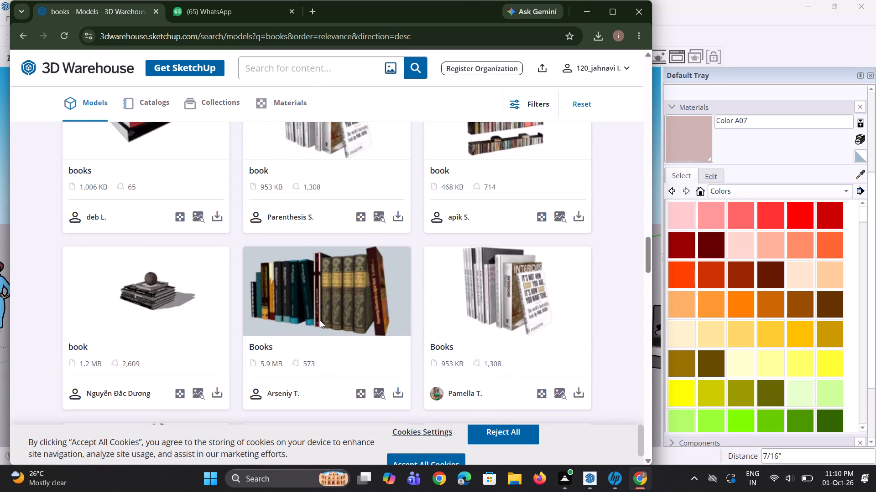
scroll(320, 320, "down", 4)
scroll(319, 320, "up", 13)
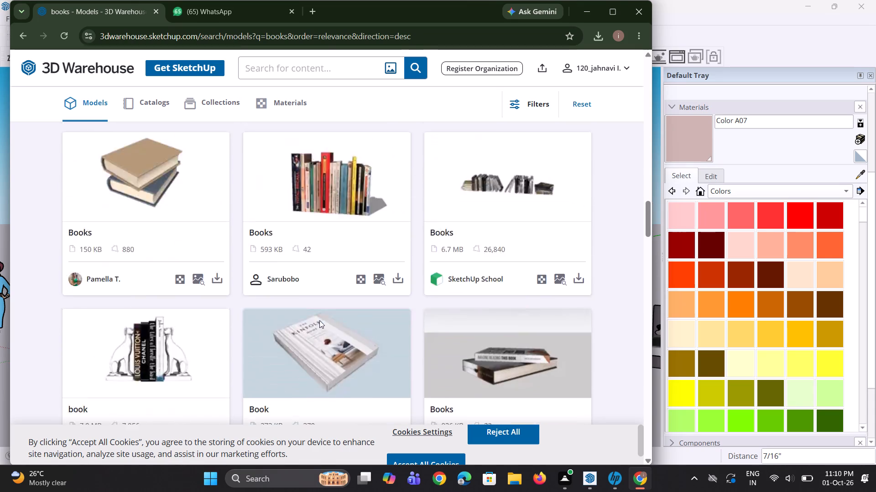
scroll(319, 320, "up", 1)
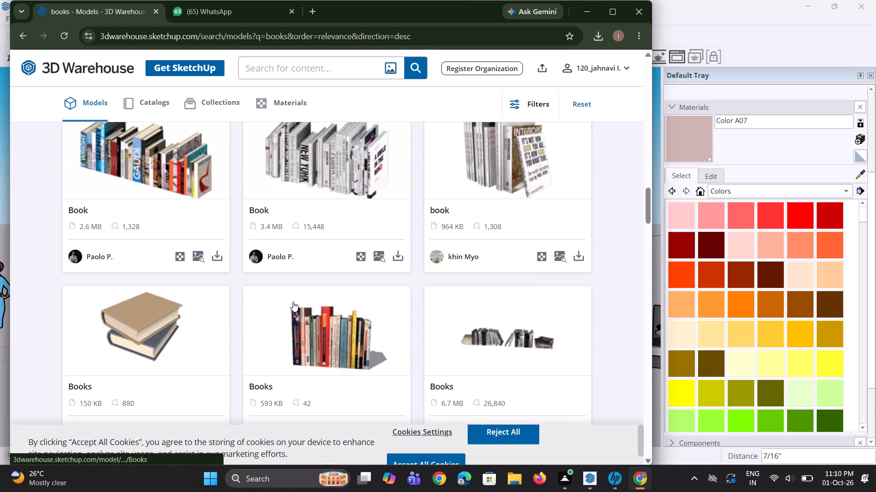
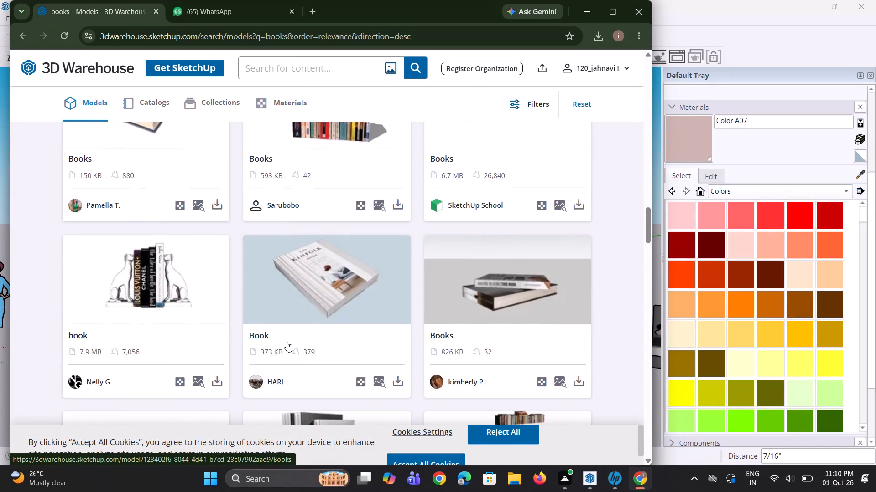
Look through the "books" results down the list and back up, comparing models for the wall shelves.
scroll(287, 342, "down", 14)
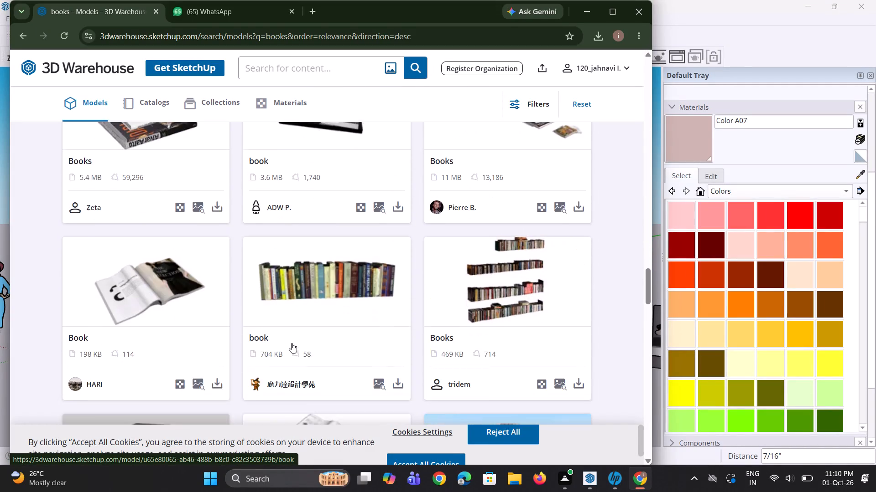
scroll(292, 343, "down", 12)
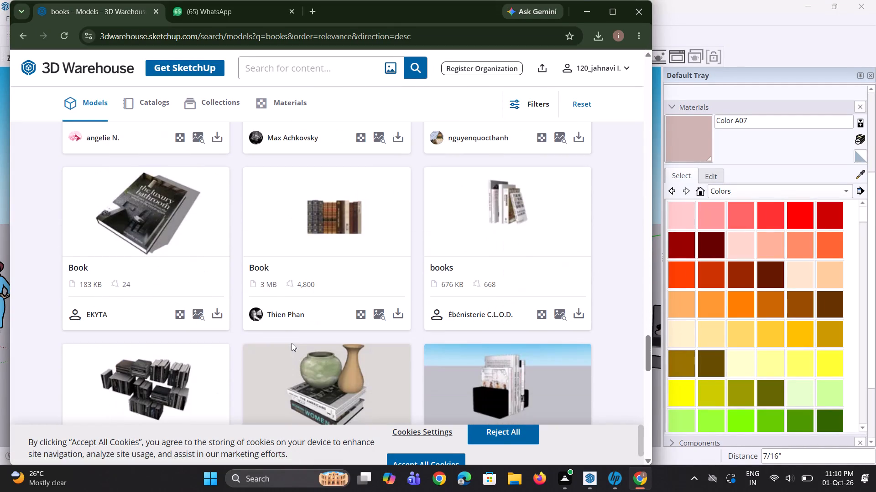
scroll(292, 343, "down", 2)
scroll(292, 343, "up", 15)
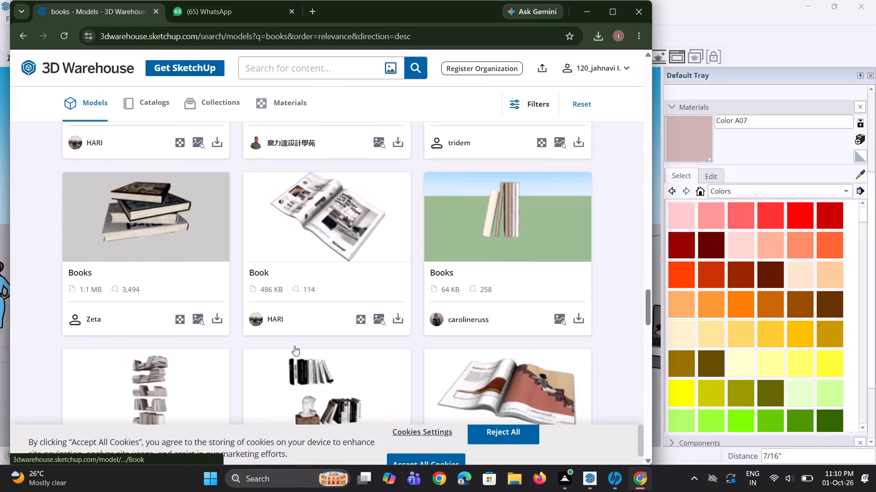
scroll(294, 346, "up", 15)
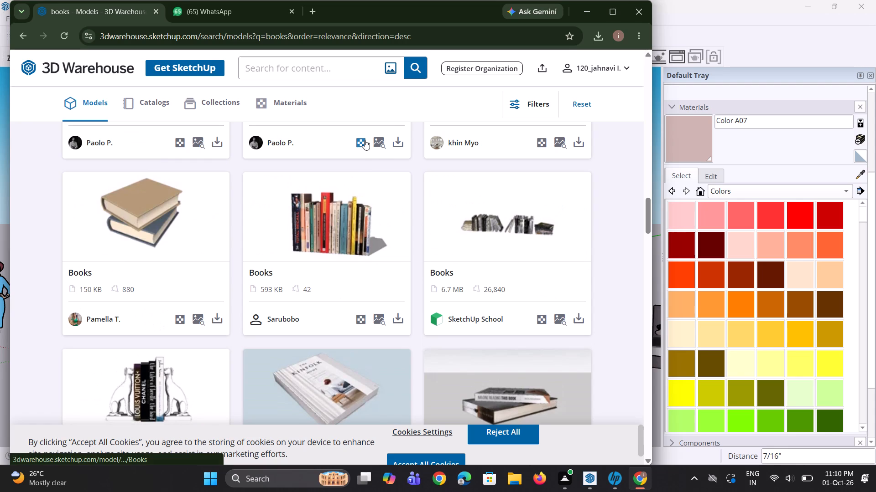
Search the 3D Warehouse models for "plants".
left_click(340, 70)
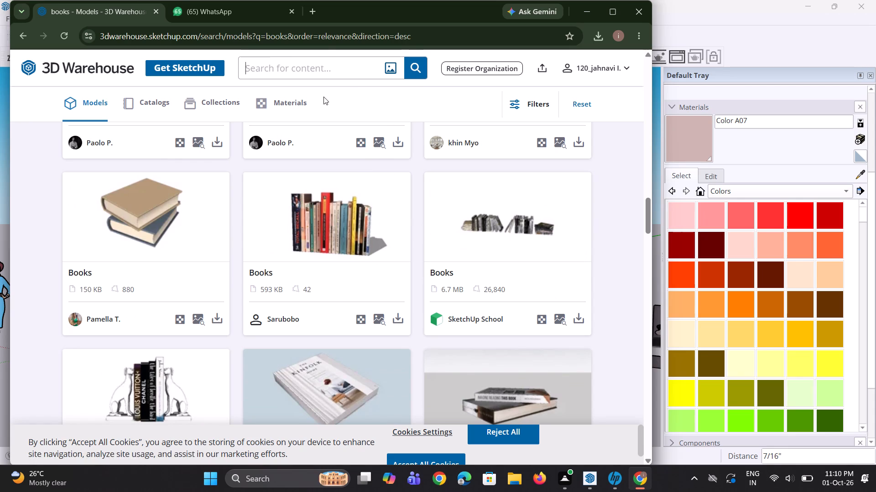
type("pla")
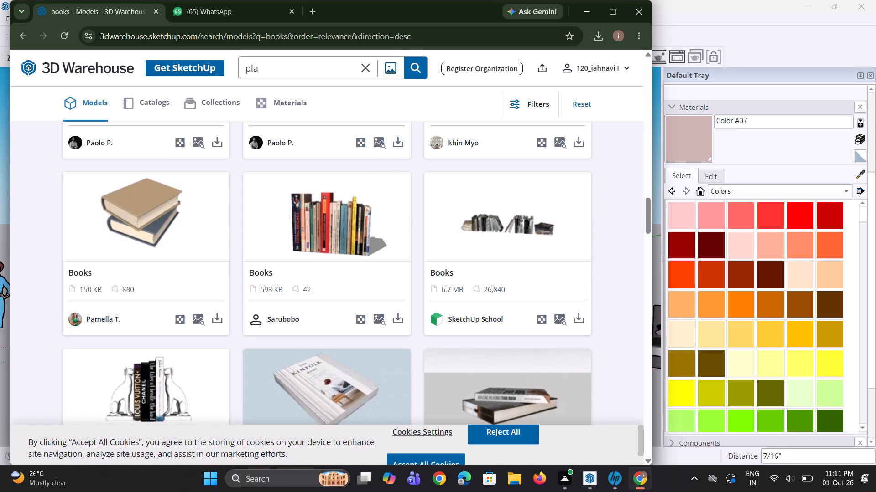
type("nt")
key("s")
key("Return")
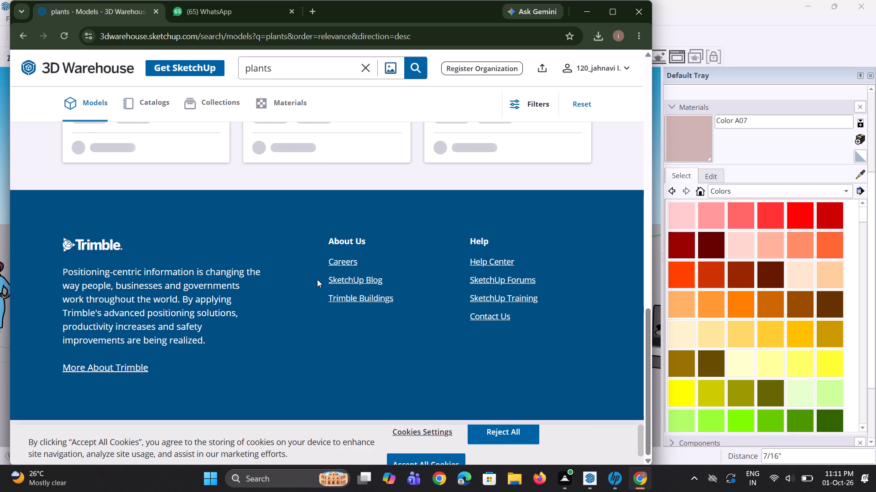
Download the 9.1 MB Plante model of two potted plants on tall stands as a SketchUp file.
scroll(292, 279, "up", 3)
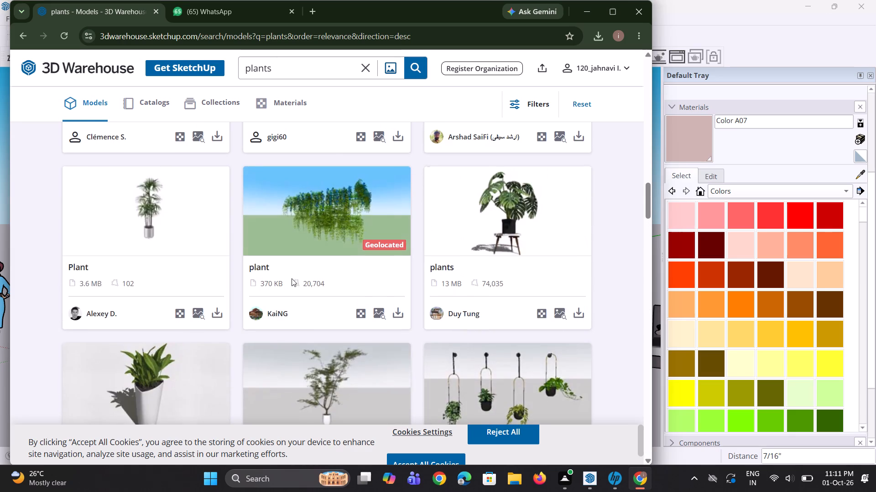
scroll(292, 278, "up", 3)
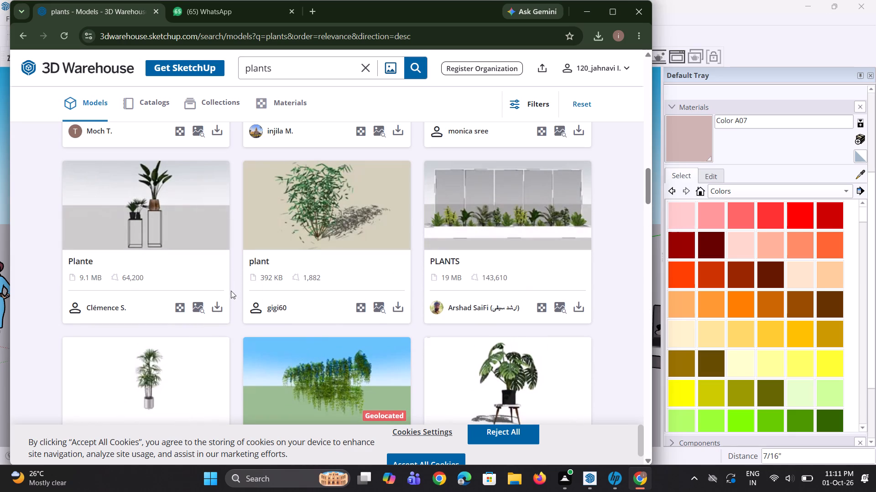
left_click(222, 306)
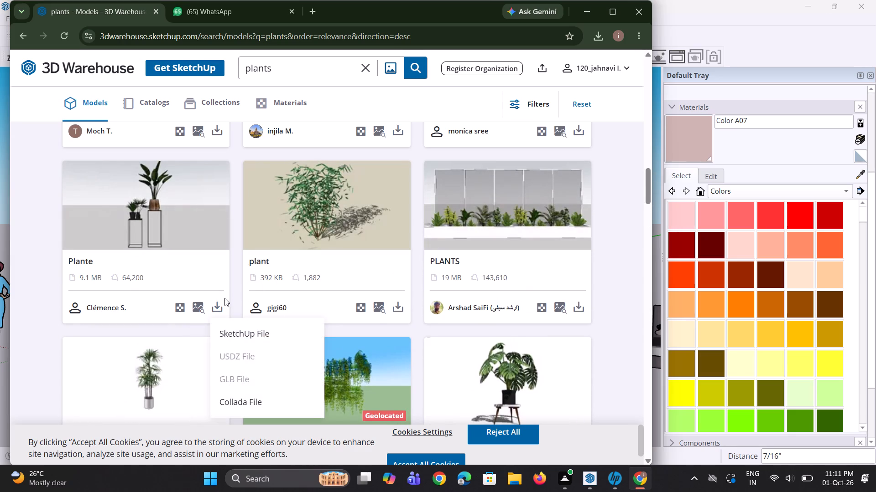
left_click(240, 330)
Download the 3.2 MB plants model with the tapered white pot as a SketchUp file.
scroll(292, 283, "up", 3)
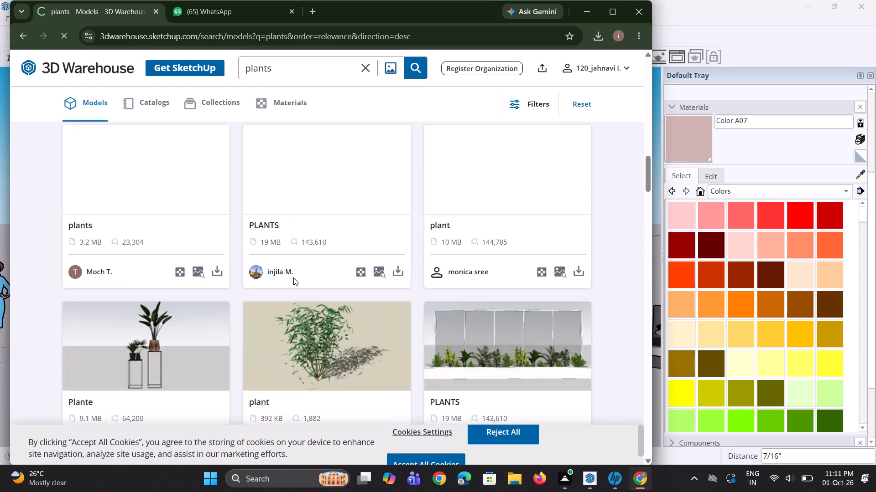
scroll(293, 277, "up", 5)
scroll(297, 271, "down", 5)
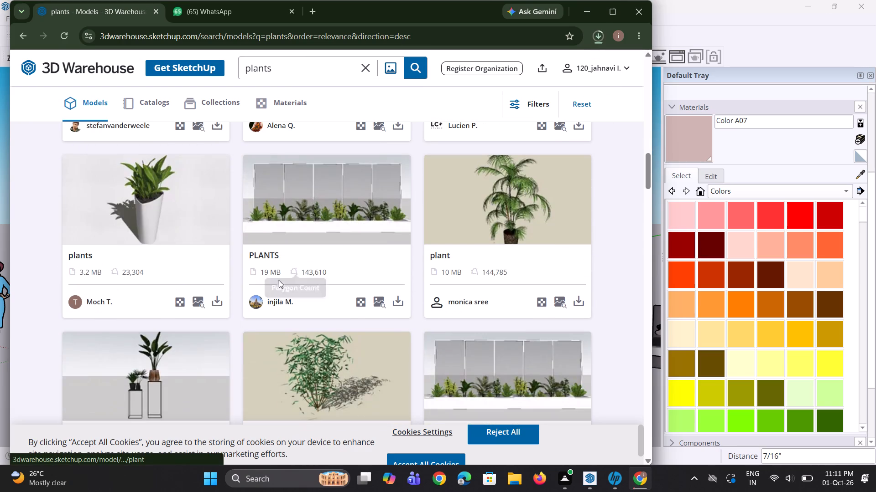
left_click(221, 302)
left_click(240, 325)
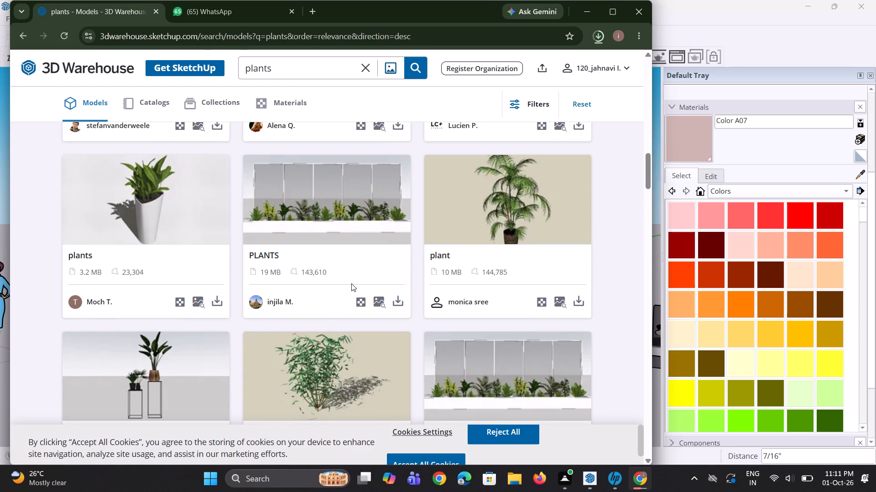
Browse the plant results up to the start of the list, comparing potted and hanging plants for the room.
scroll(351, 283, "up", 7)
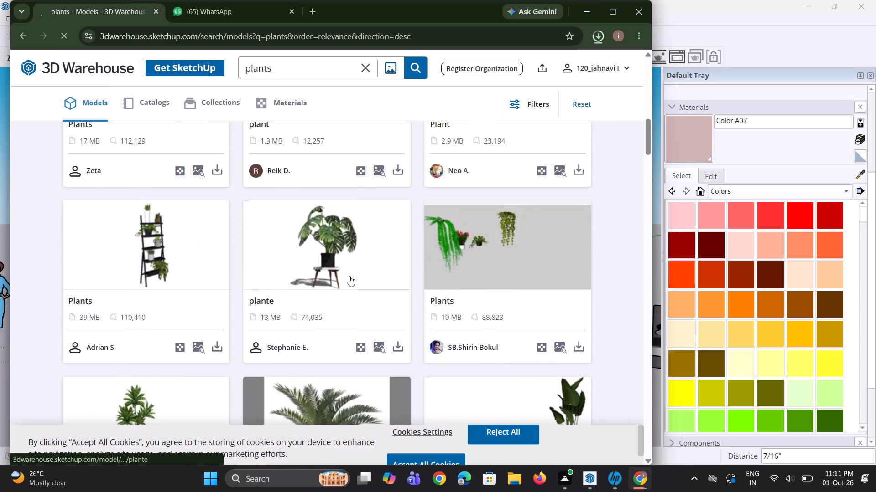
scroll(349, 276, "up", 7)
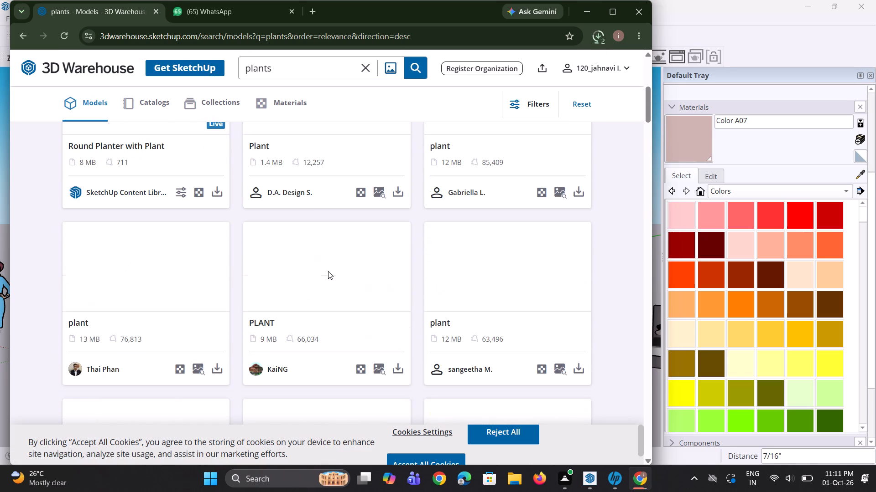
scroll(327, 261, "down", 3)
scroll(327, 259, "up", 3)
scroll(327, 259, "down", 4)
scroll(327, 259, "up", 4)
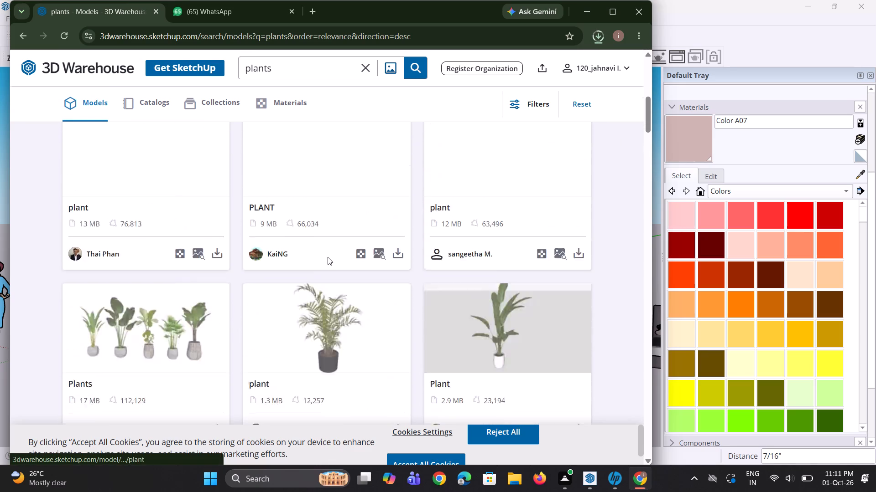
scroll(328, 257, "down", 2)
scroll(328, 257, "up", 2)
scroll(328, 257, "down", 4)
scroll(328, 257, "up", 1)
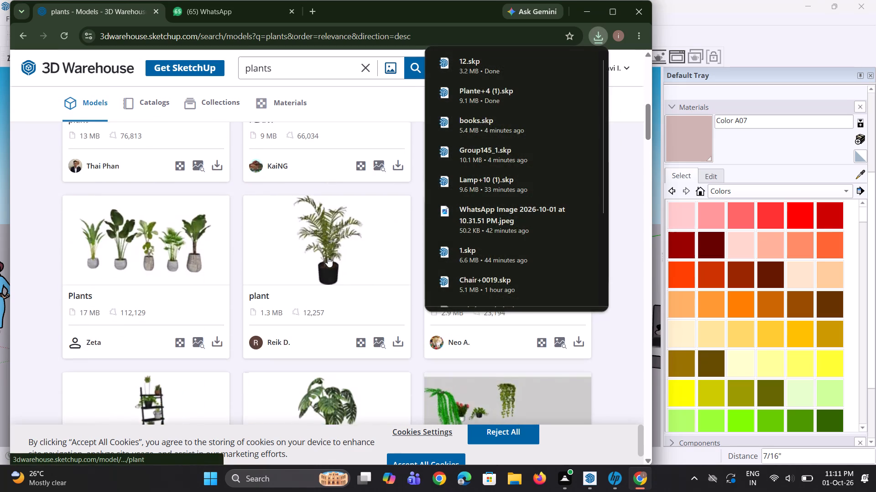
scroll(328, 257, "up", 12)
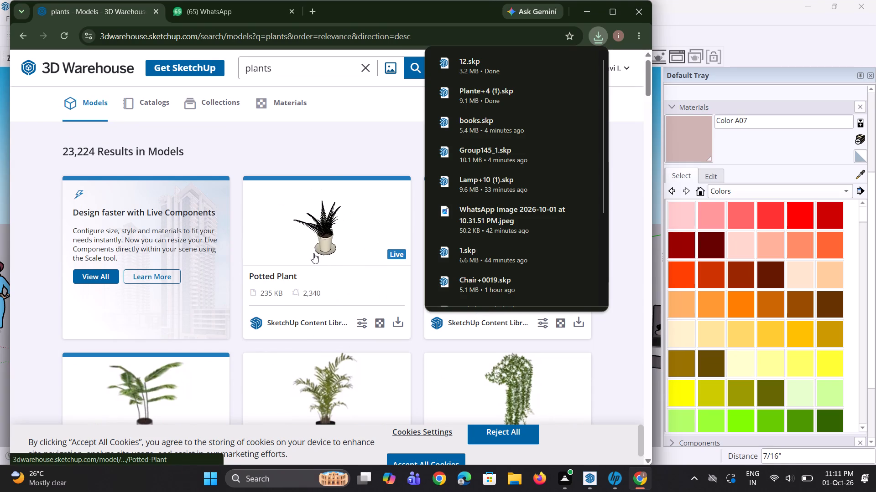
scroll(313, 253, "down", 2)
scroll(313, 253, "up", 2)
scroll(313, 253, "down", 1)
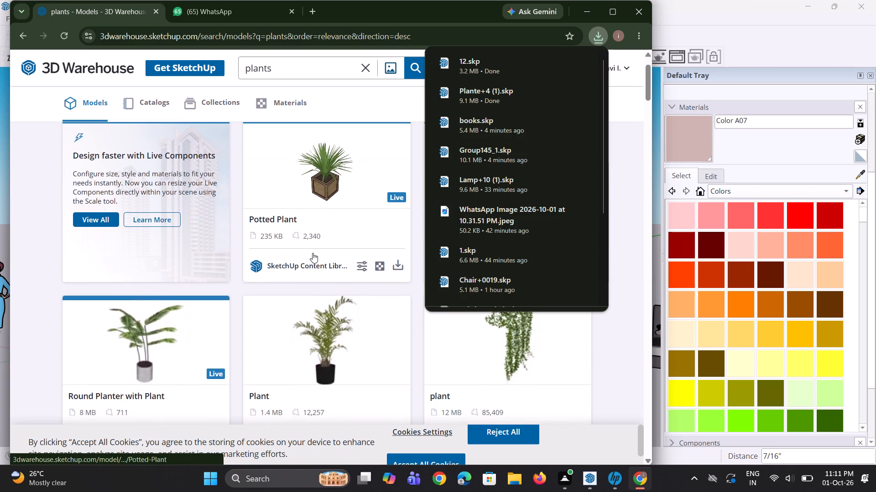
scroll(313, 253, "up", 1)
scroll(313, 253, "down", 1)
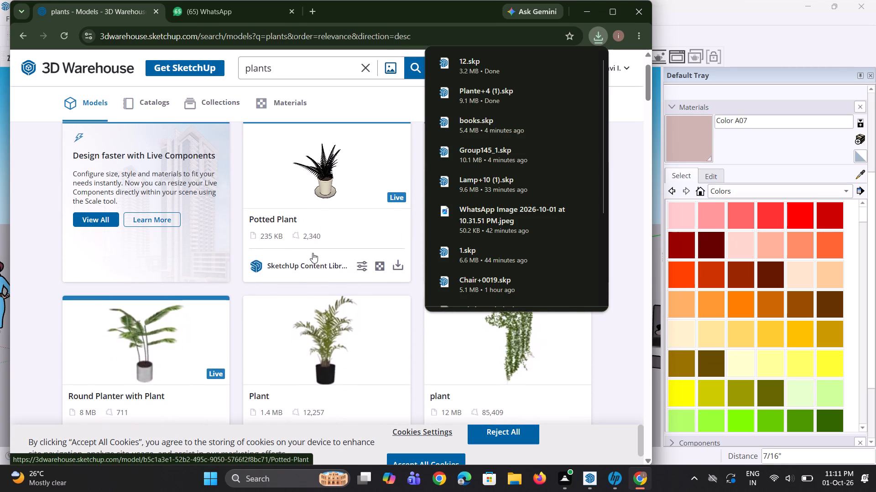
scroll(313, 253, "down", 1)
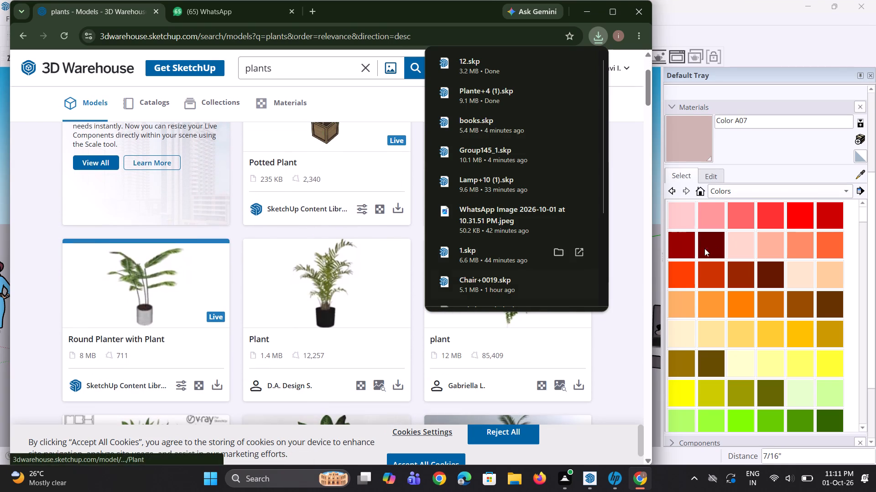
Switch to SketchUp, import the downloaded books file and place the book stack with potted plant on the upper wall shelf.
left_click(586, 490)
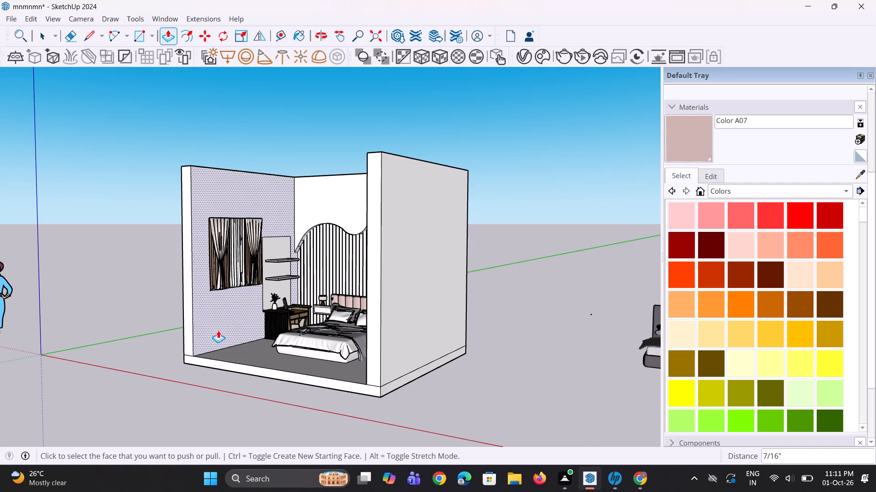
scroll(167, 290, "up", 1)
left_click(11, 20)
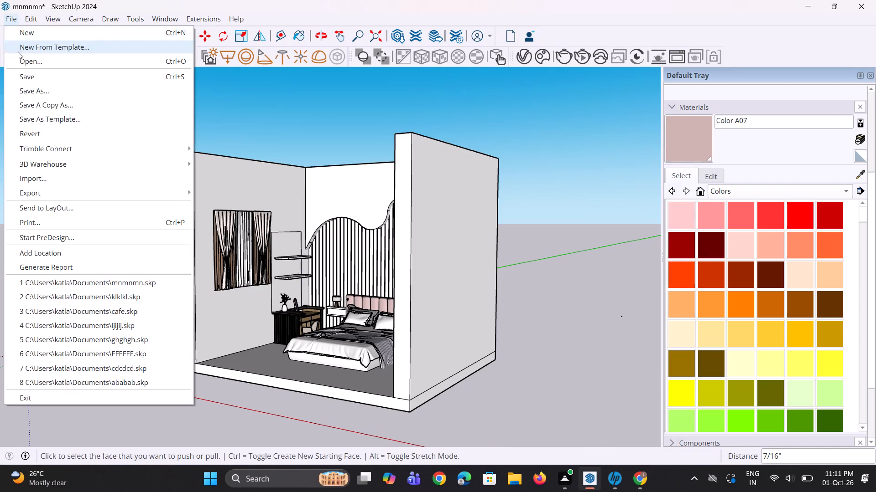
left_click(53, 184)
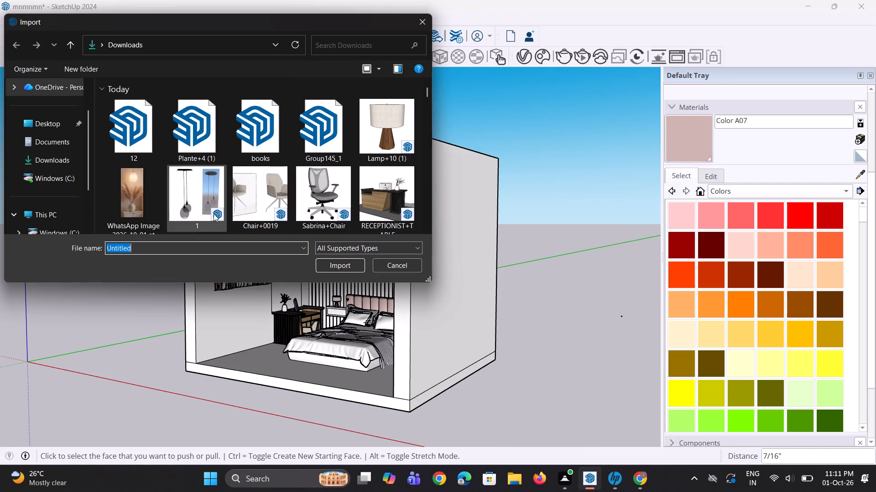
left_click(271, 135)
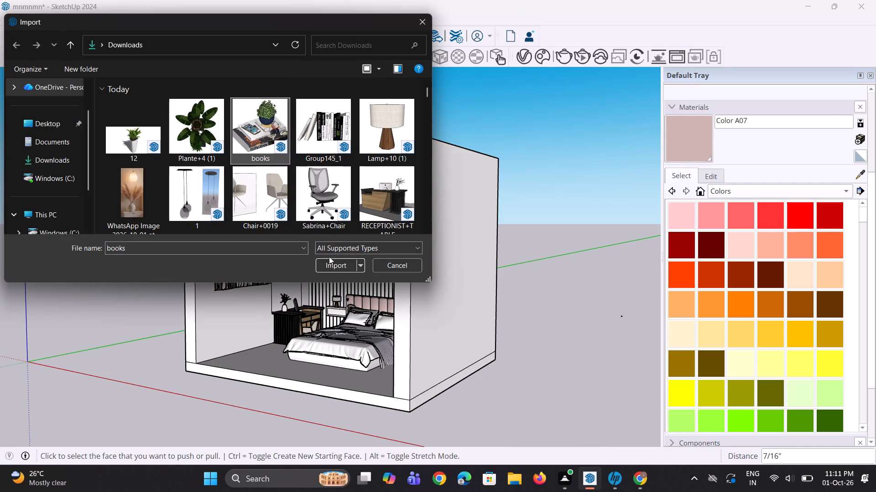
left_click(338, 262)
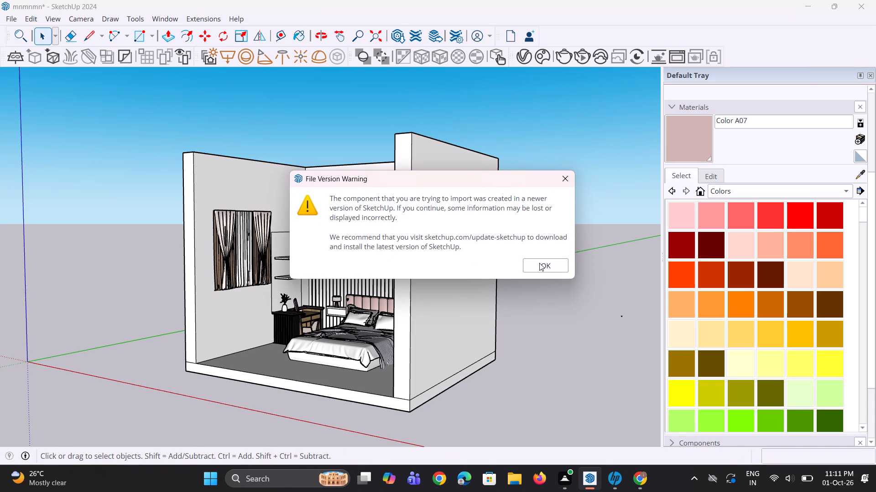
left_click(539, 268)
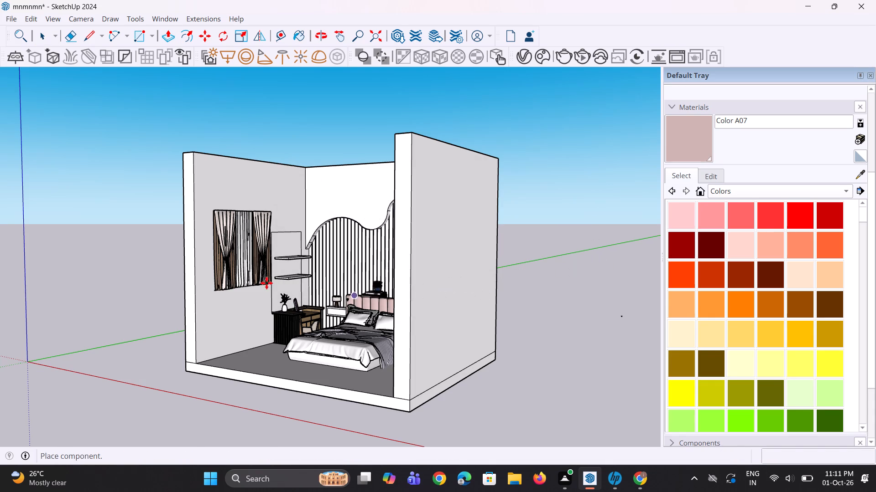
scroll(258, 250, "up", 13)
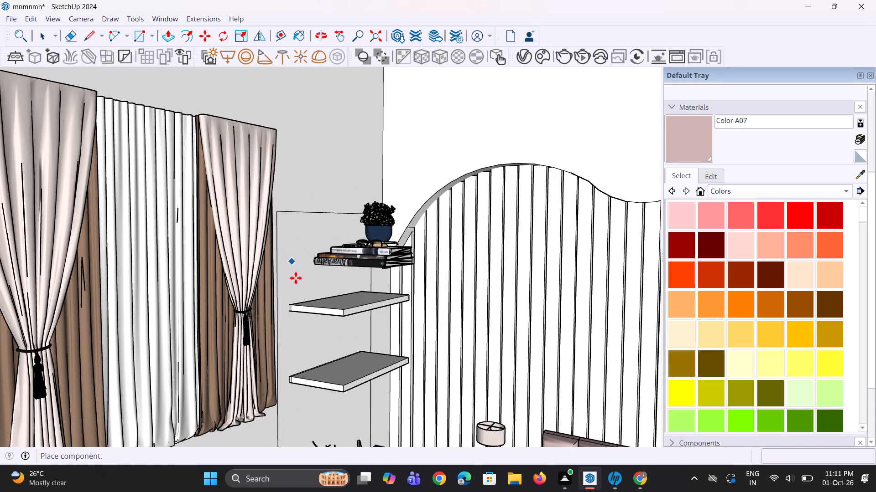
left_click(294, 298)
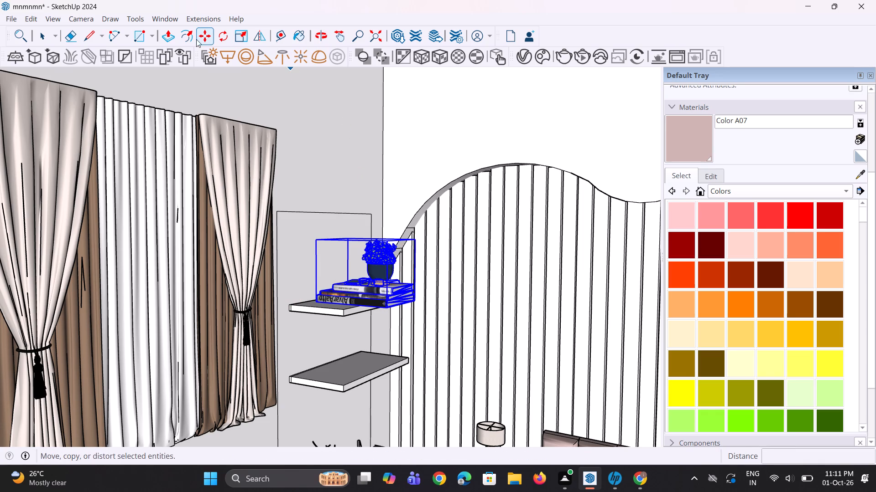
Rotate the book stack with potted plant about 96 degrees horizontally, using a pivot on the lower shelf.
left_click(221, 38)
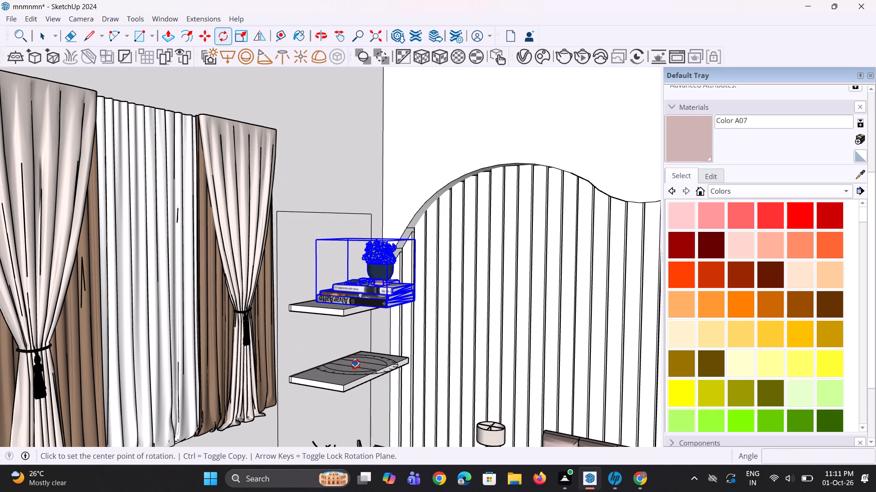
left_click(340, 376)
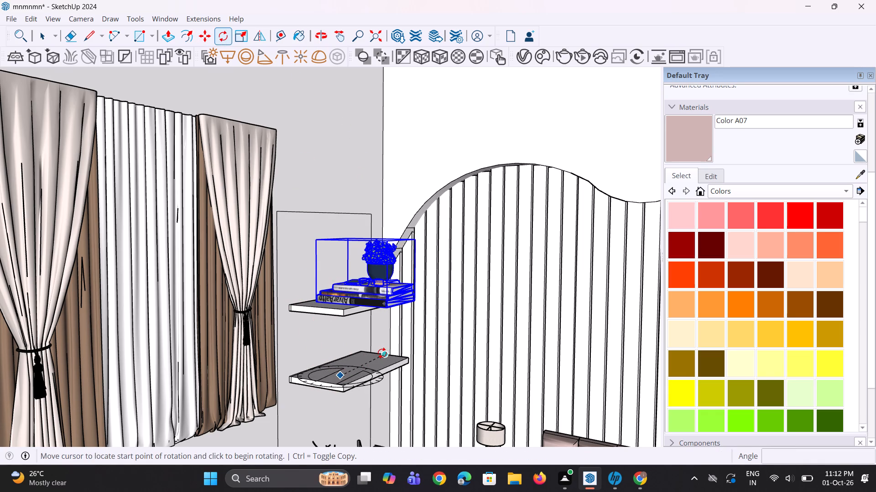
left_click(382, 353)
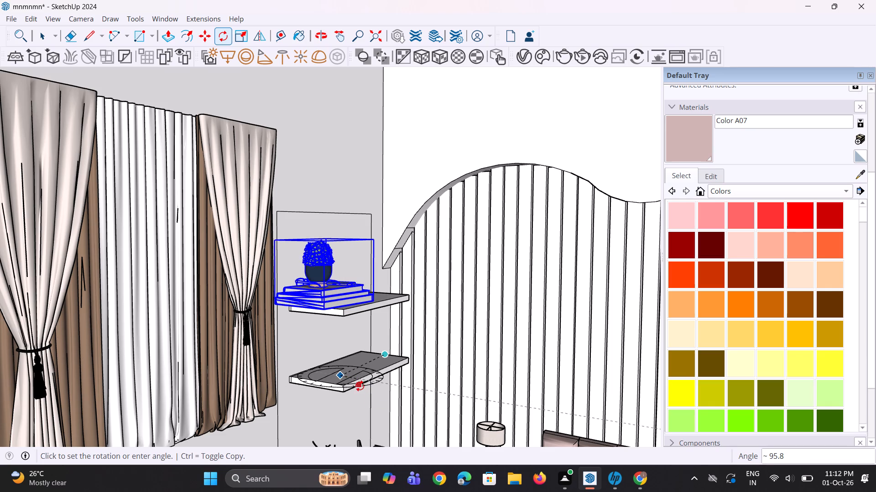
left_click(360, 386)
scroll(367, 357, "down", 4)
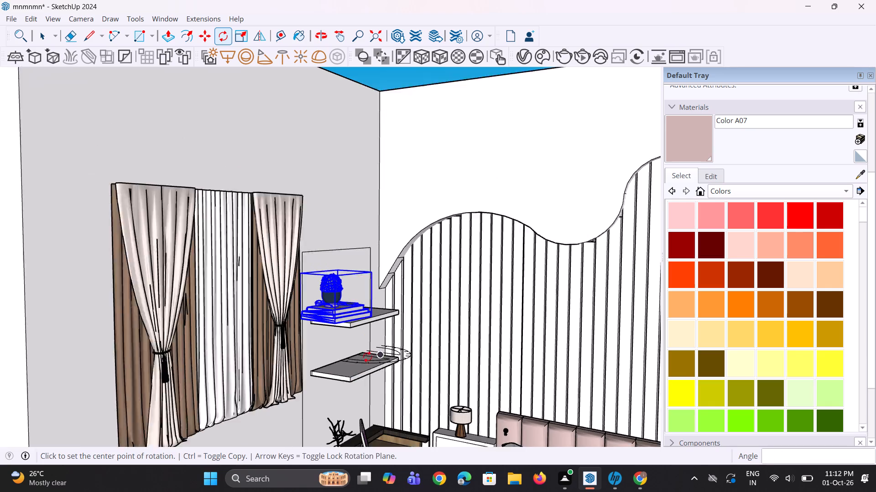
middle_click_drag(365, 358, 330, 426)
scroll(374, 346, "up", 3)
middle_click_drag(358, 340, 314, 280)
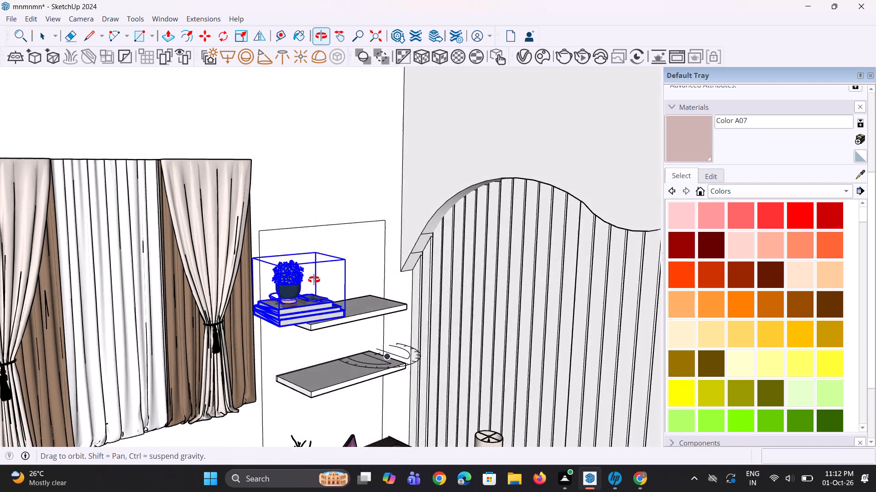
Move the book stack with potted plant along the upper shelf toward the slatted wall, about 7.5 inches and another 11.5 inches.
middle_click_drag(314, 280, 305, 262)
key("m")
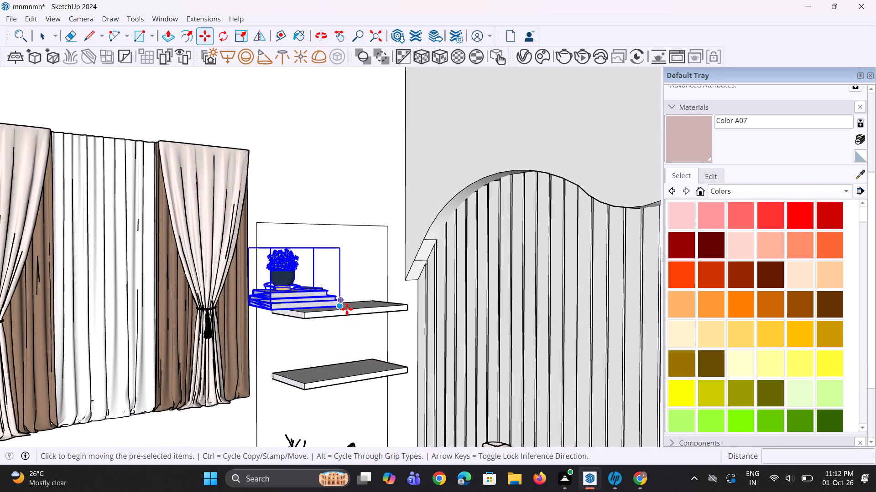
left_click(345, 308)
left_click(360, 308)
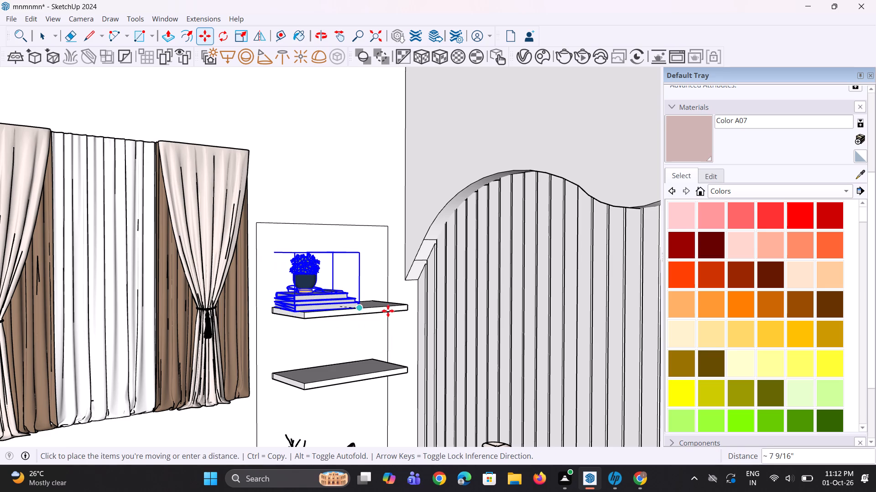
middle_click_drag(390, 317, 325, 400)
scroll(365, 289, "up", 6)
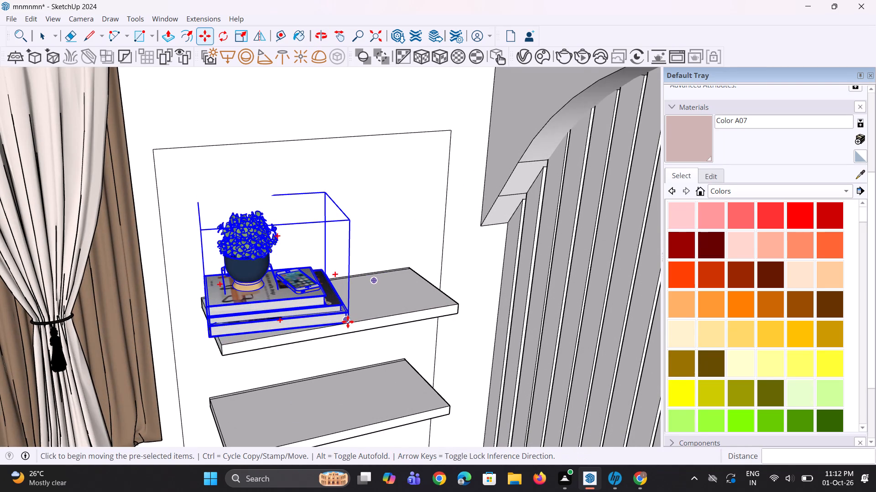
left_click(348, 322)
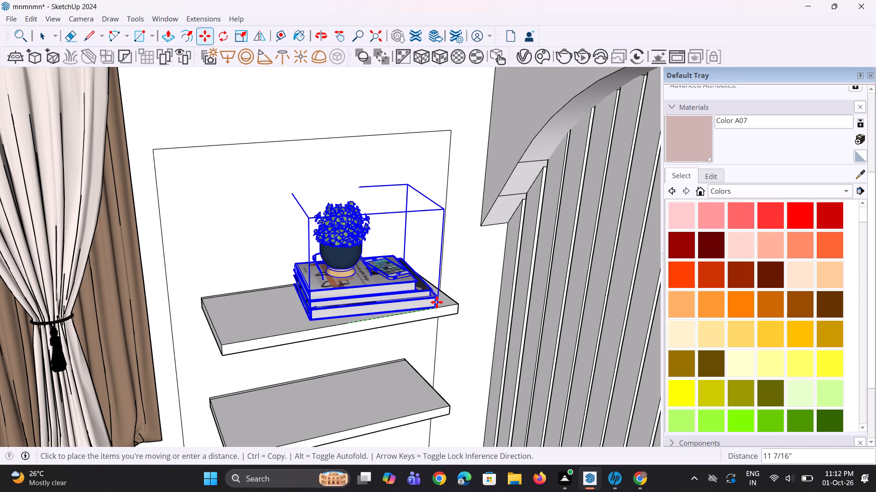
left_click(438, 302)
key("space")
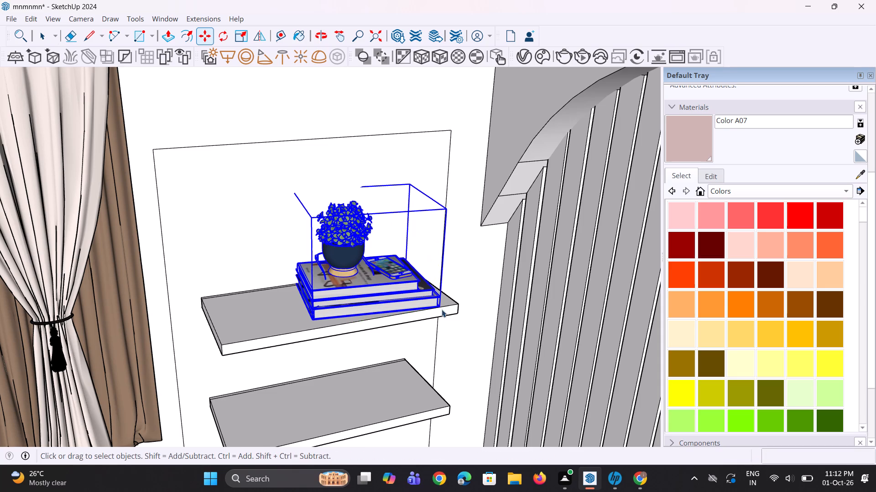
key("space")
Explode the book stack component on the upper shelf so its plant and books can be handled separately.
middle_click_drag(320, 302, 349, 289)
right_click(351, 287)
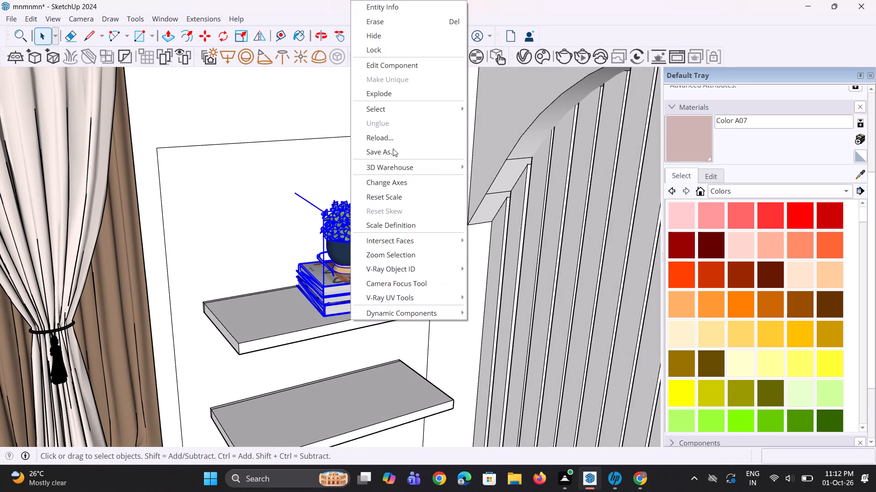
left_click(398, 94)
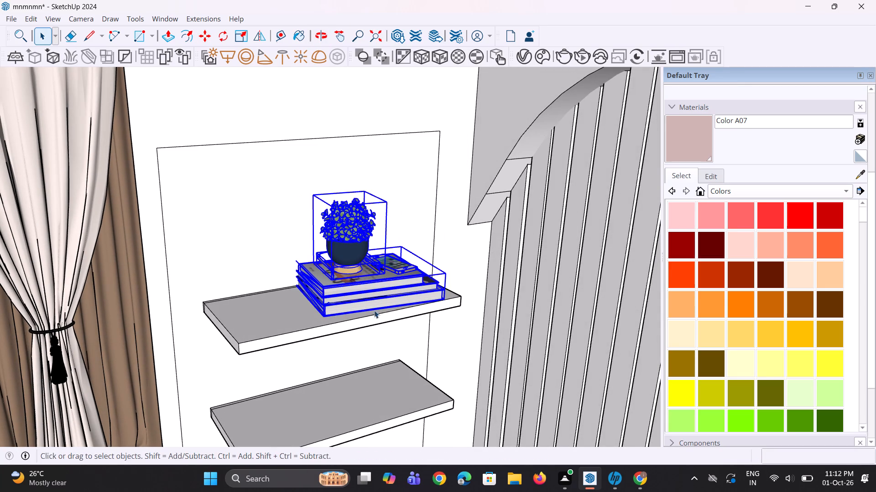
key("space")
Copy the potted plant from the book stack onto the bare end of the upper shelf, about 1' 1 13/16" away.
scroll(338, 338, "down", 4)
left_click(341, 284)
scroll(341, 284, "up", 2)
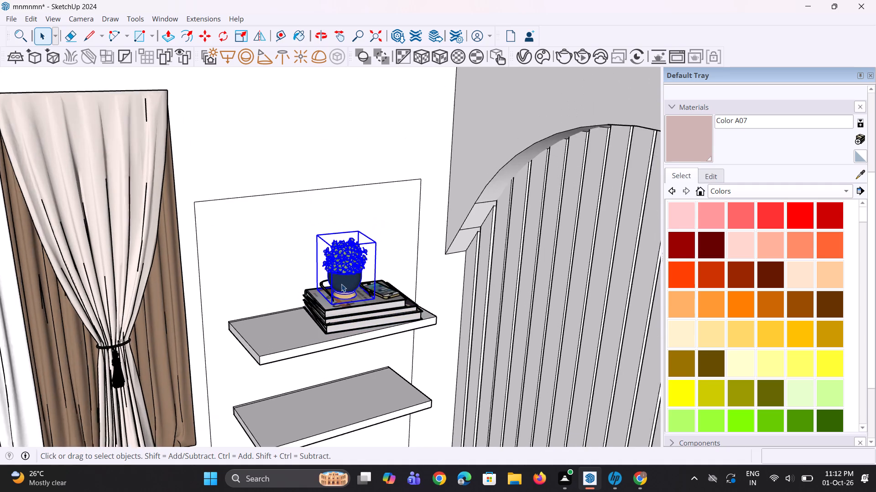
scroll(341, 284, "up", 1)
key("m")
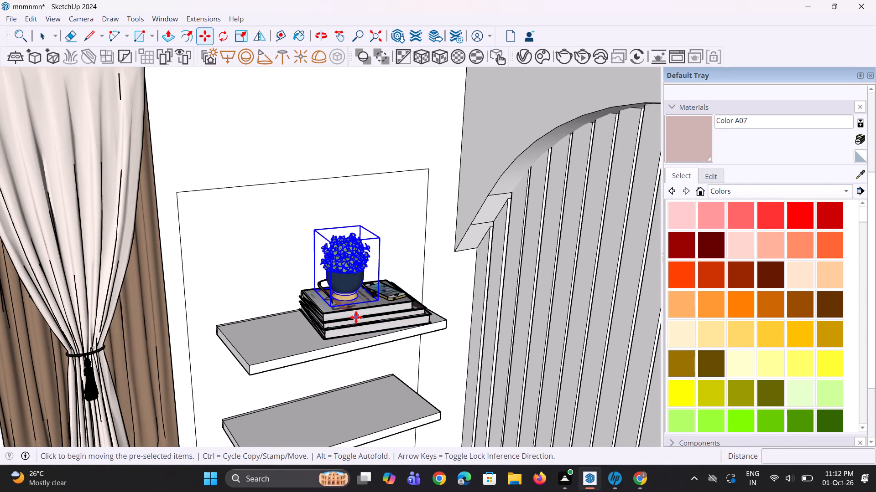
left_click(336, 306)
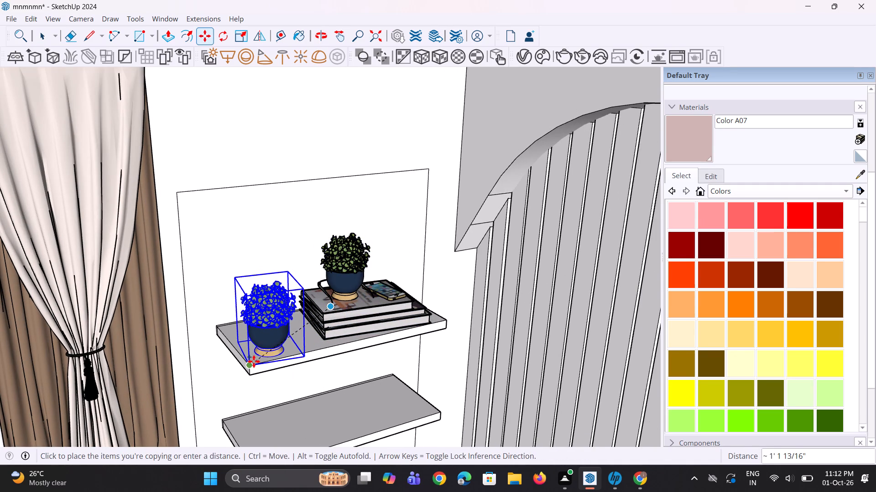
left_click(254, 361)
middle_click_drag(287, 367, 301, 278)
scroll(300, 282, "down", 5)
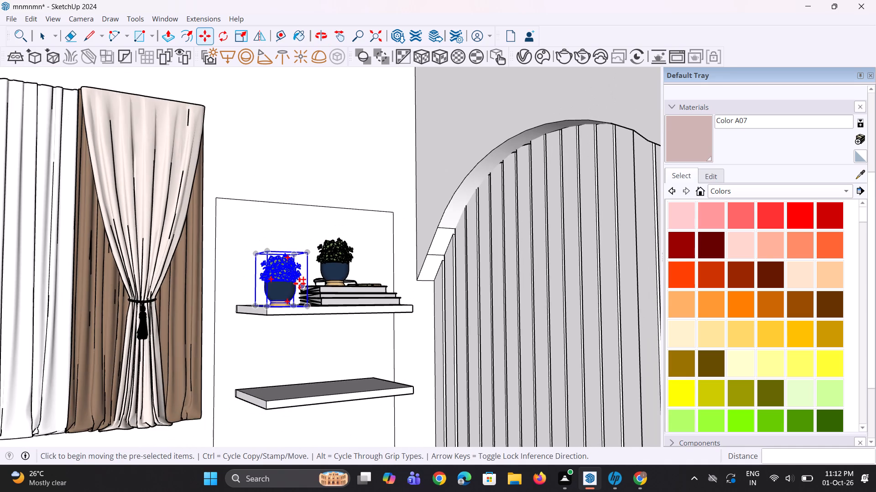
key("space")
key("space")
Import the downloaded Group145_1 model and place its row of upright books on the lower wall shelf.
scroll(352, 290, "down", 9)
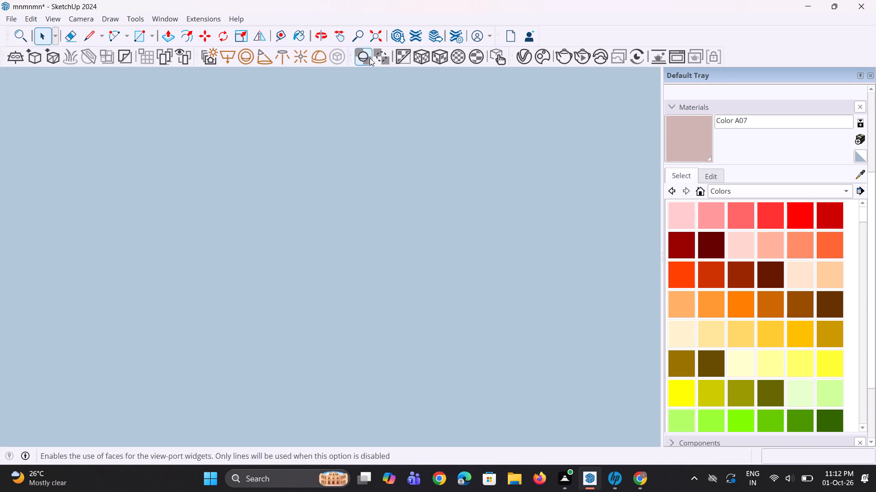
left_click(375, 32)
middle_click_drag(315, 308, 388, 413)
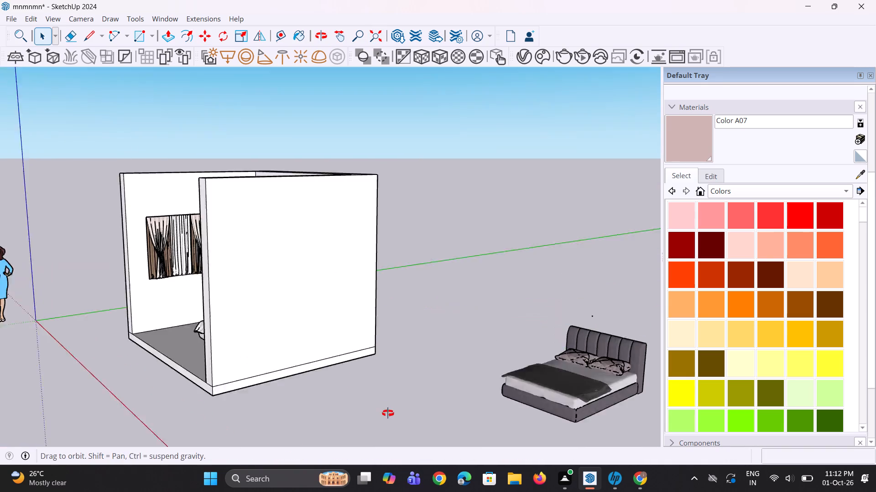
middle_click_drag(388, 413, 401, 417)
scroll(61, 288, "up", 2)
left_click(421, 147)
scroll(113, 296, "up", 3)
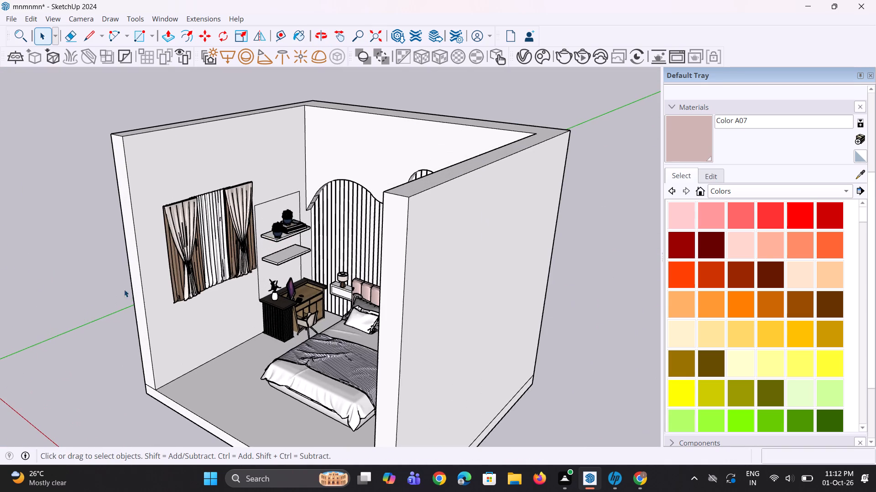
middle_click_drag(149, 295, 146, 256)
left_click(9, 19)
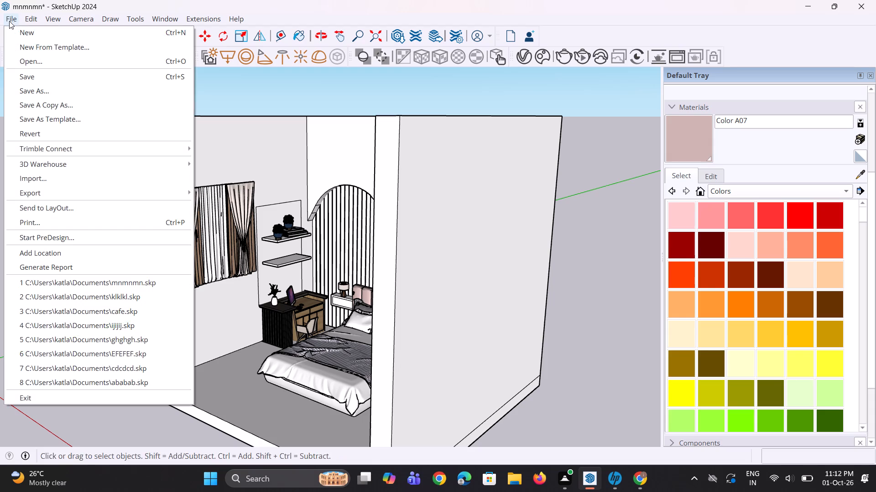
left_click(52, 174)
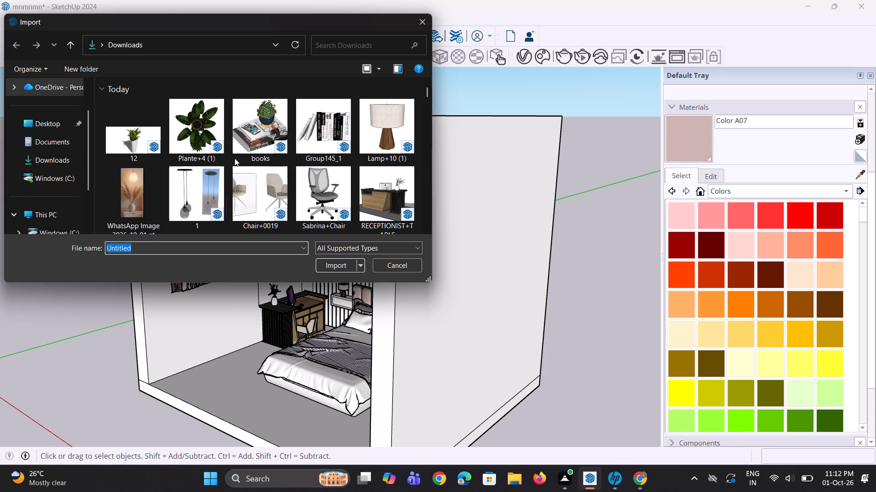
left_click(331, 135)
left_click(333, 271)
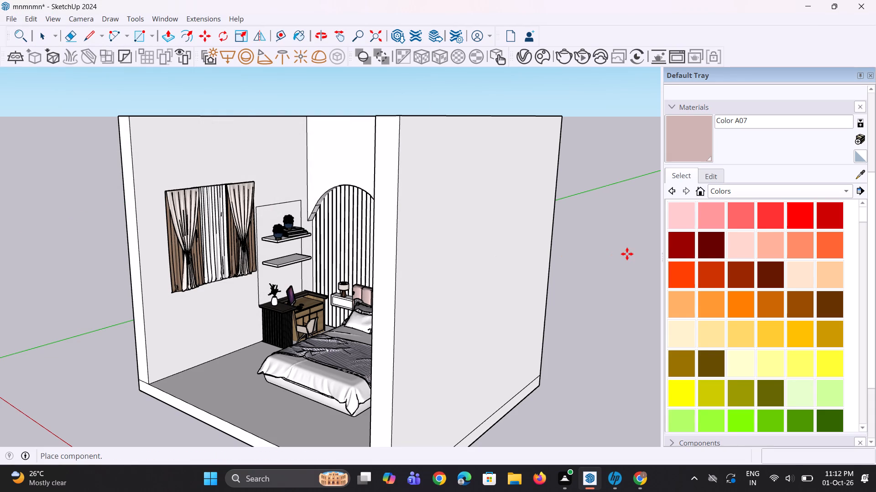
scroll(286, 322, "up", 3)
scroll(241, 272, "up", 3)
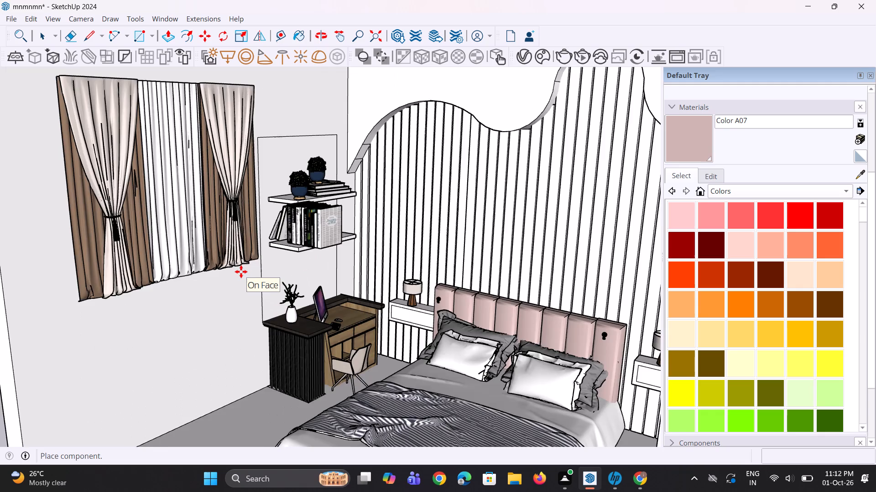
scroll(241, 272, "up", 4)
left_click(243, 279)
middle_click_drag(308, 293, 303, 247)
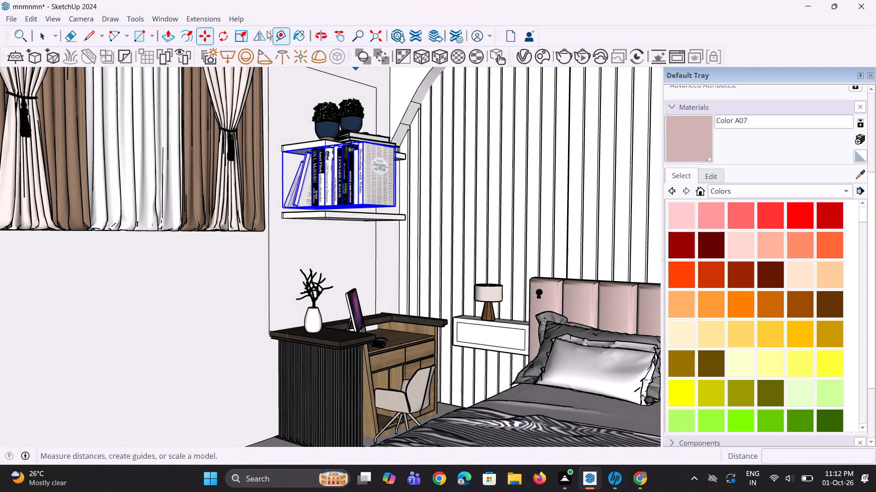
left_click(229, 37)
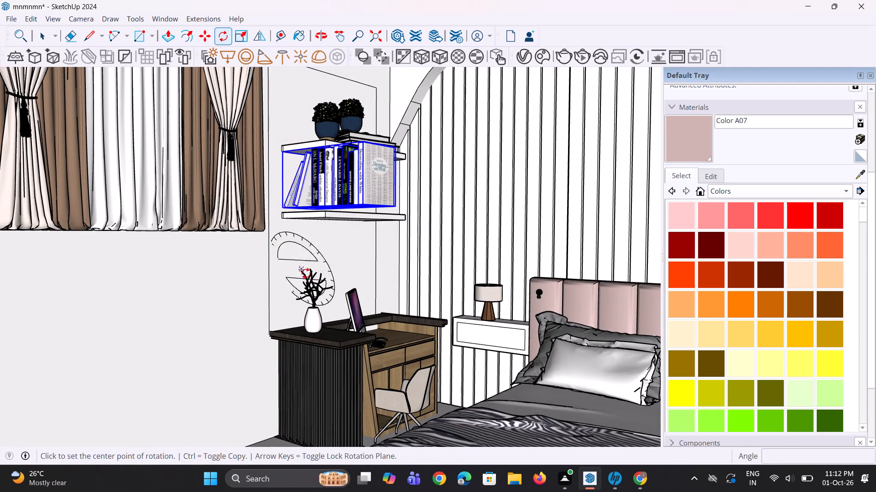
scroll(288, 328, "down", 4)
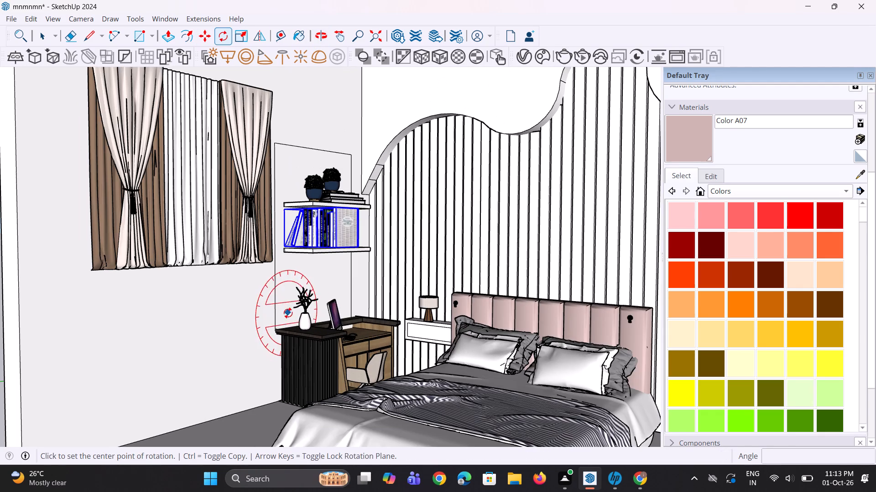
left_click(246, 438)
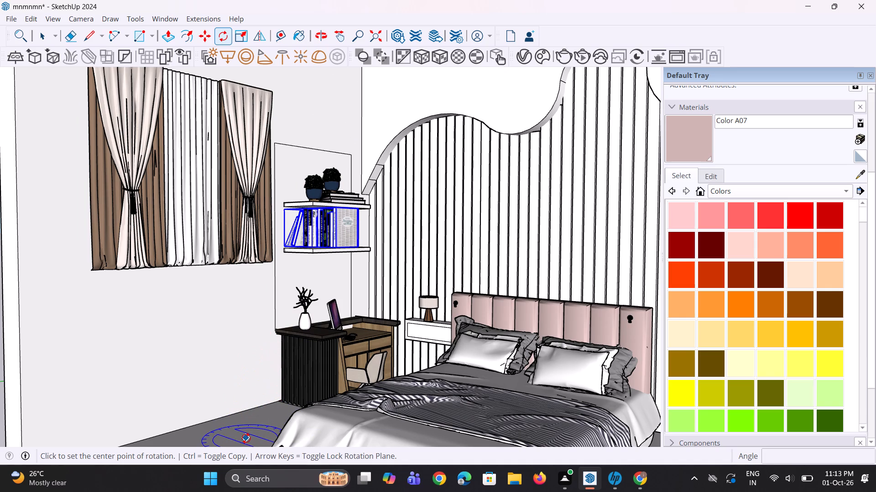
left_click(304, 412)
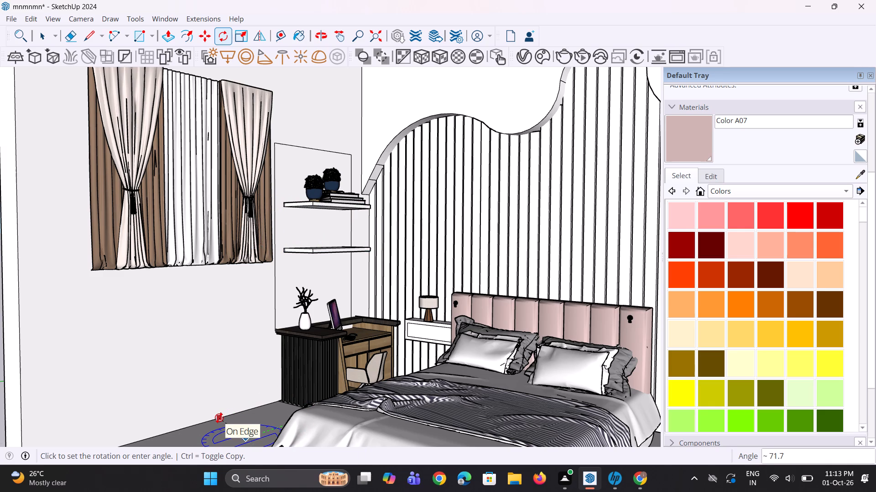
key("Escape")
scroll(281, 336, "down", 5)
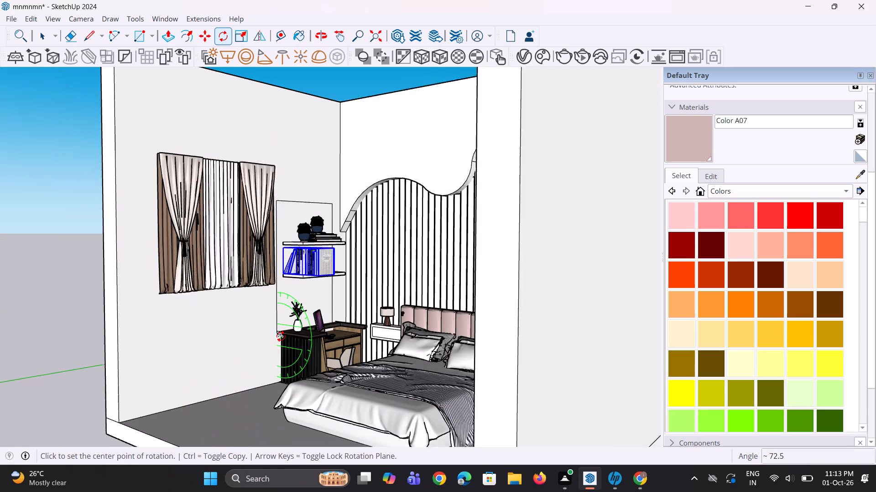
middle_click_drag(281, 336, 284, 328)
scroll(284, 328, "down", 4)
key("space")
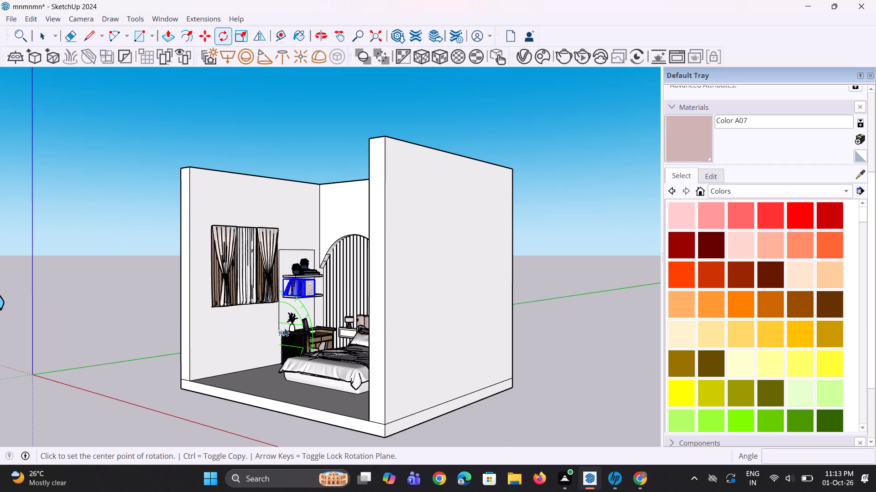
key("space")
Move the row of upright books about 21' 3" from the lower shelf to the open space outside the room.
scroll(293, 304, "up", 2)
left_click(302, 292)
scroll(312, 300, "up", 1)
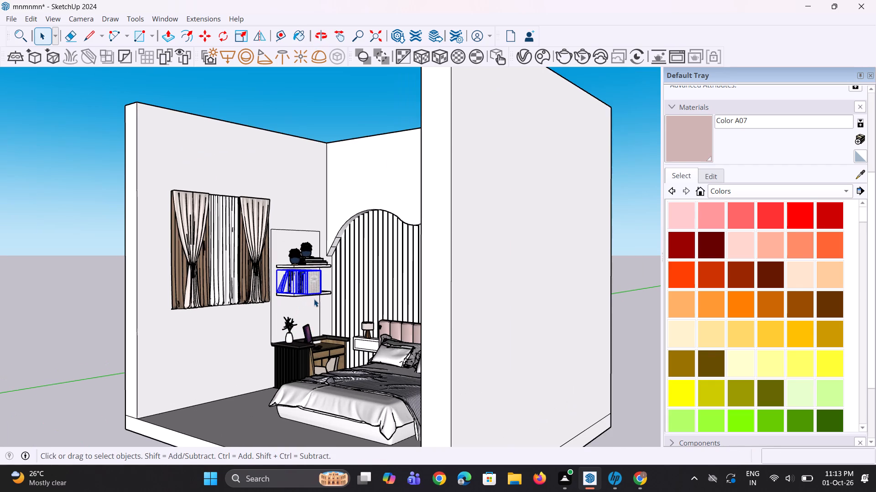
key("m")
left_click(314, 298)
scroll(283, 343, "down", 2)
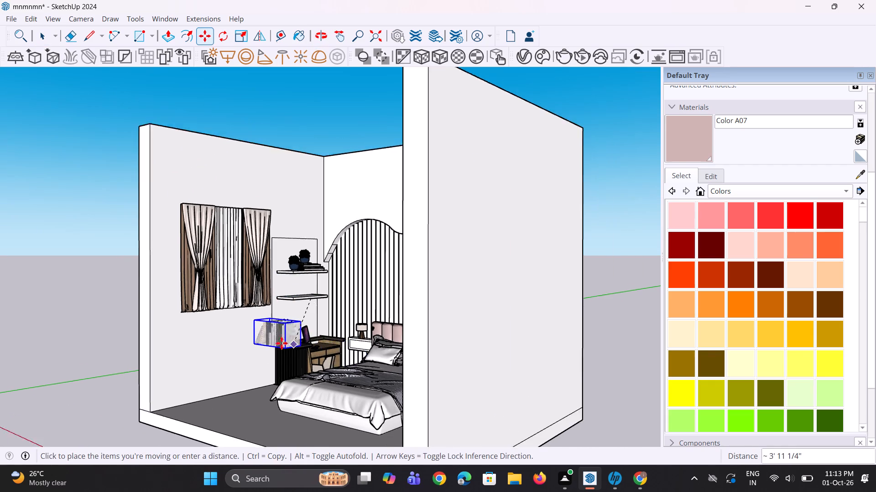
scroll(282, 343, "down", 5)
left_click(530, 365)
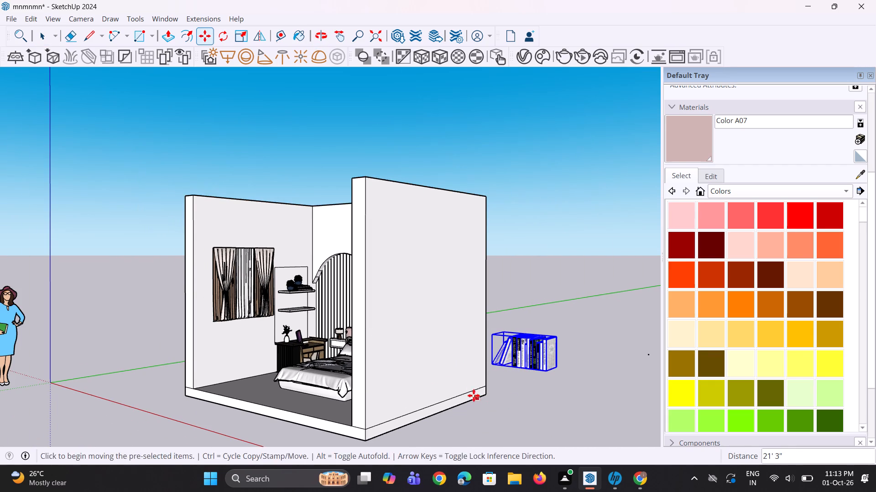
Rotate the row of upright books about 110.8 degrees horizontally, using a pivot on the ground outside the room.
middle_click_drag(473, 385, 473, 346)
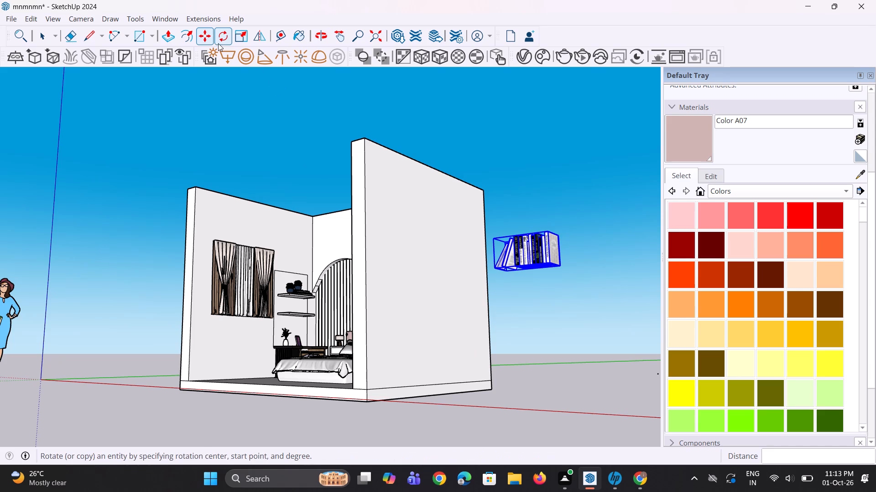
left_click(220, 43)
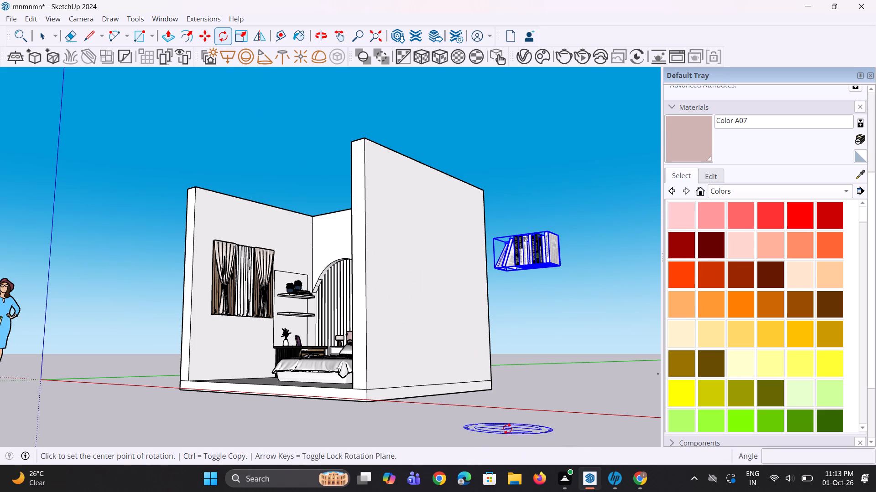
left_click(506, 423)
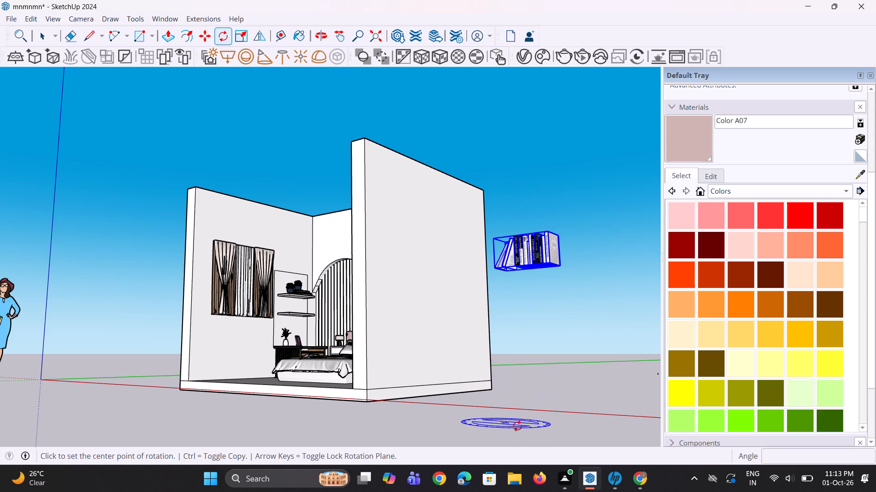
left_click(546, 429)
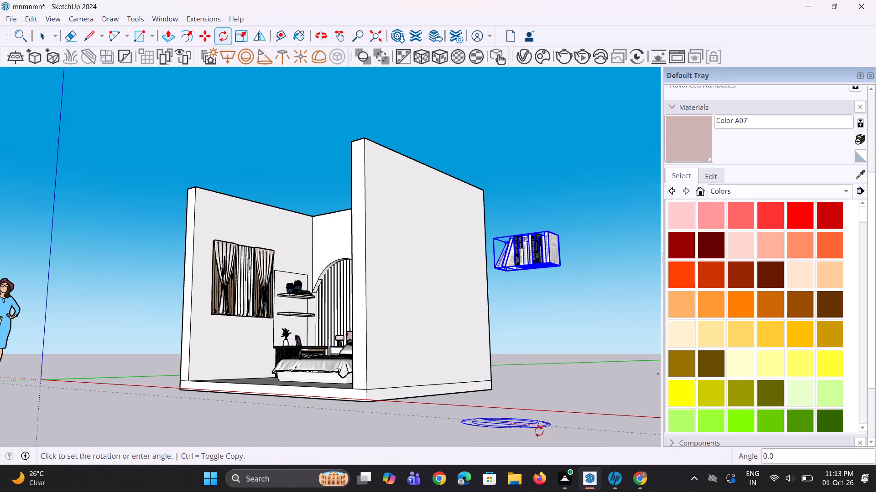
scroll(517, 406, "down", 1)
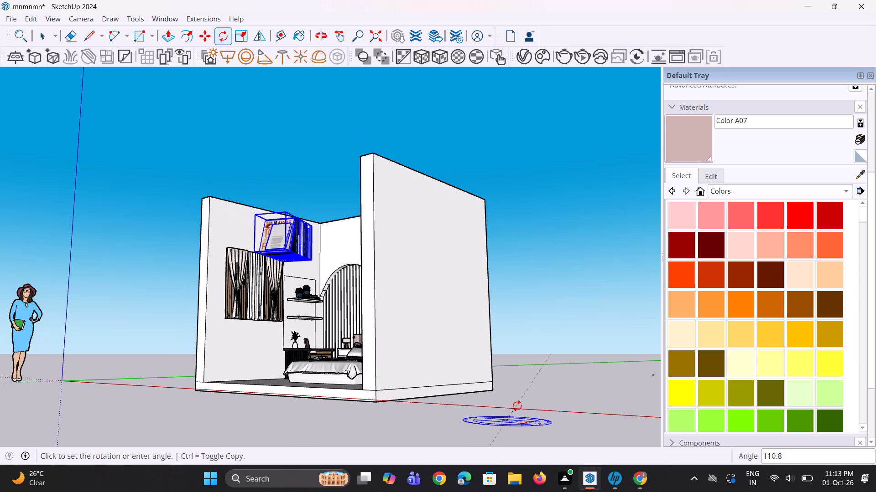
scroll(517, 406, "down", 1)
left_click(517, 406)
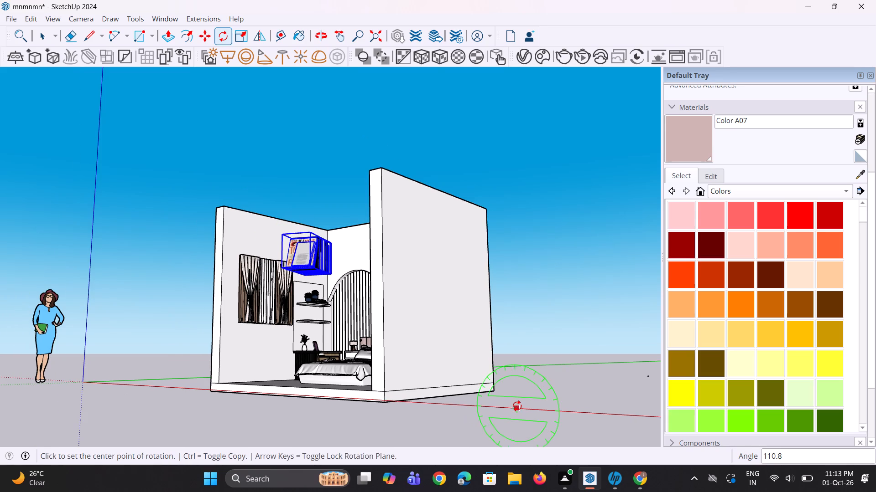
middle_click_drag(506, 418, 500, 486)
scroll(281, 424, "up", 2)
middle_click_drag(281, 420, 269, 405)
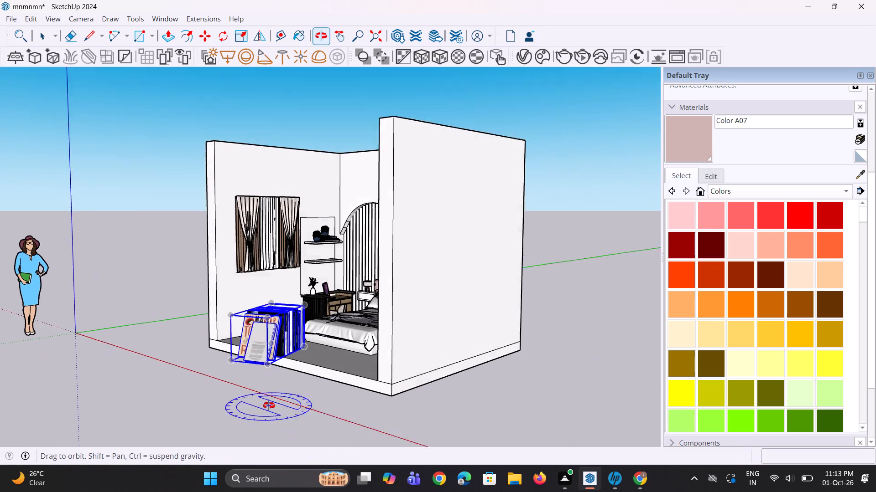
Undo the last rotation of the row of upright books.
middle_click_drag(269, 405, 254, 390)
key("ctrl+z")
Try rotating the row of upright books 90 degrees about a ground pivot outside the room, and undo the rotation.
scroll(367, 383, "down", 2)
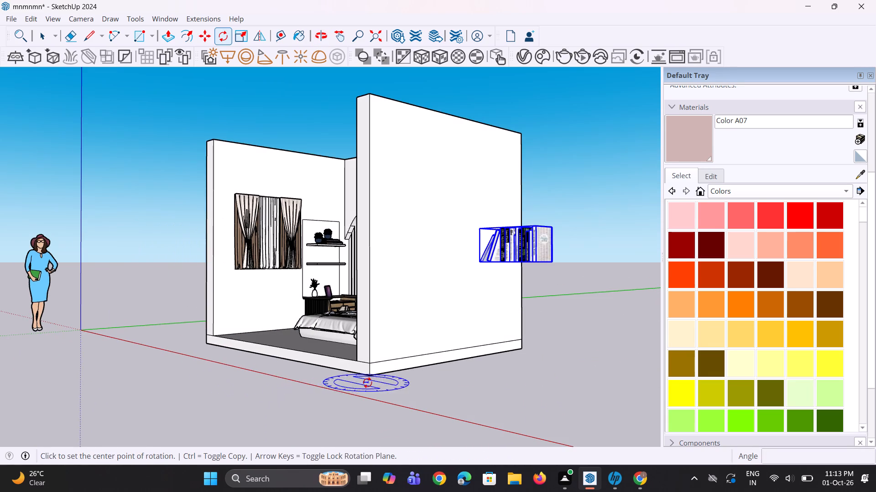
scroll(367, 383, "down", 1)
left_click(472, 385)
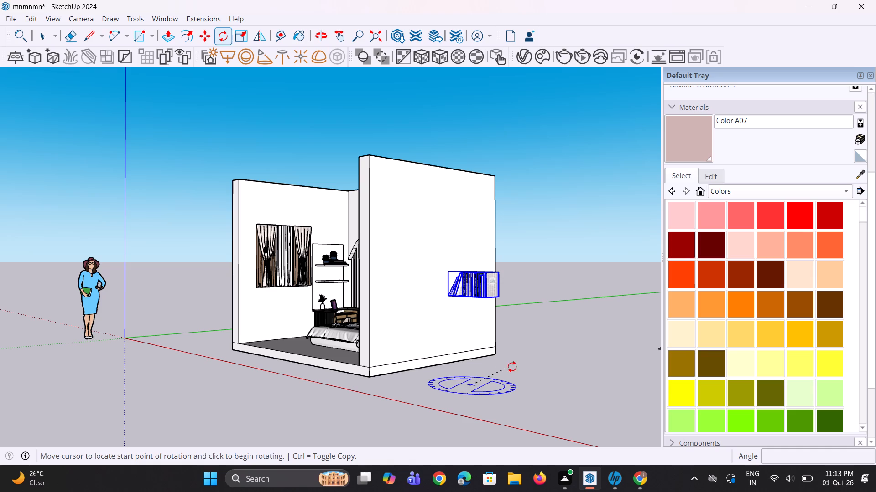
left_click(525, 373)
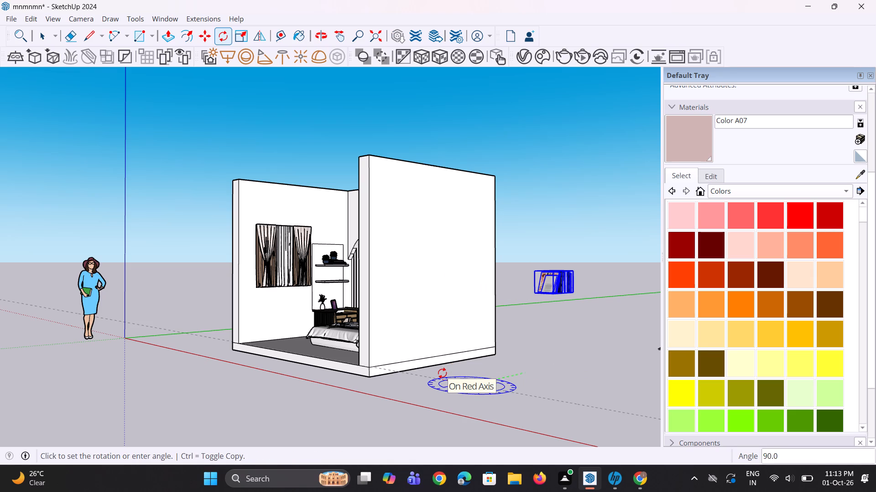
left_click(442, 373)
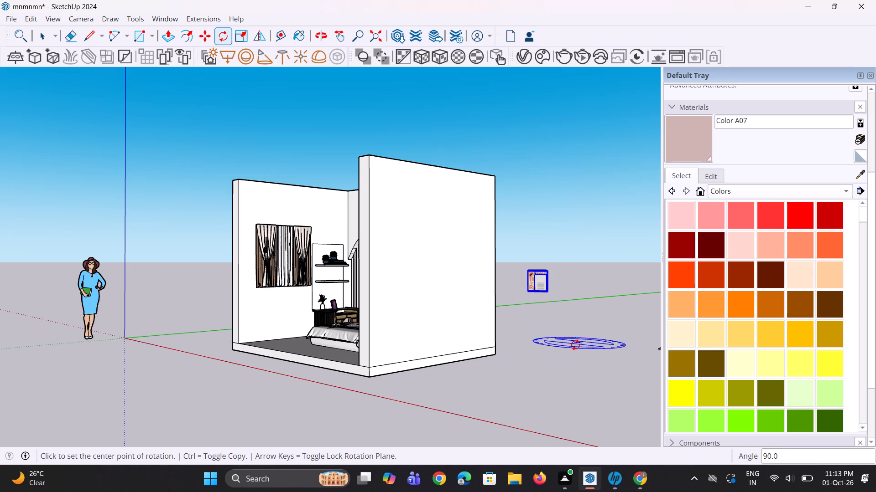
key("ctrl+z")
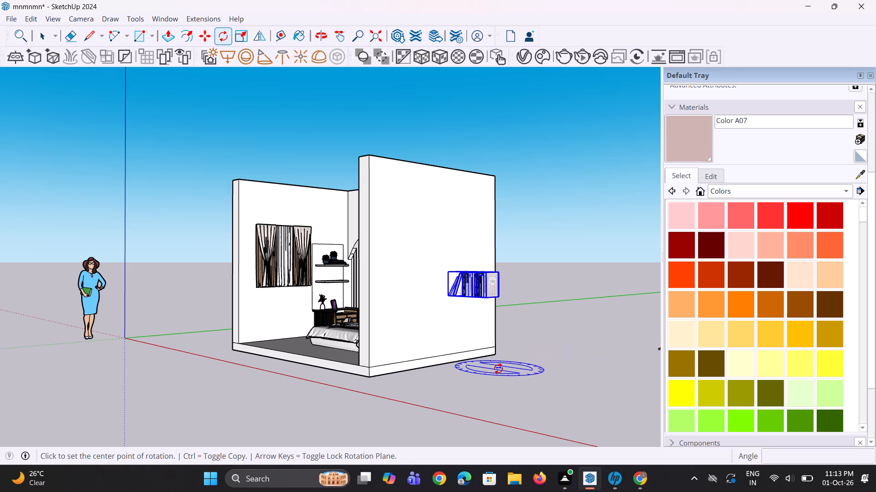
Rotate the row of upright books 90 degrees horizontally about a ground pivot outside the room's side wall.
left_click(501, 387)
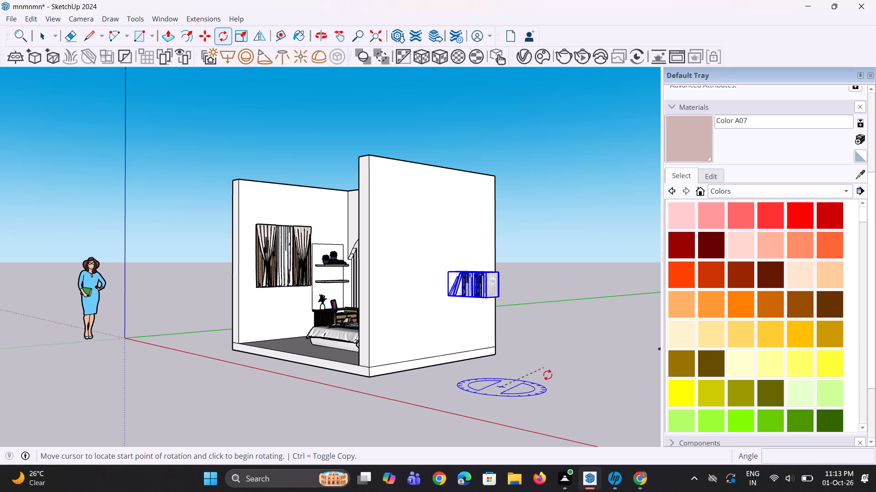
left_click(550, 374)
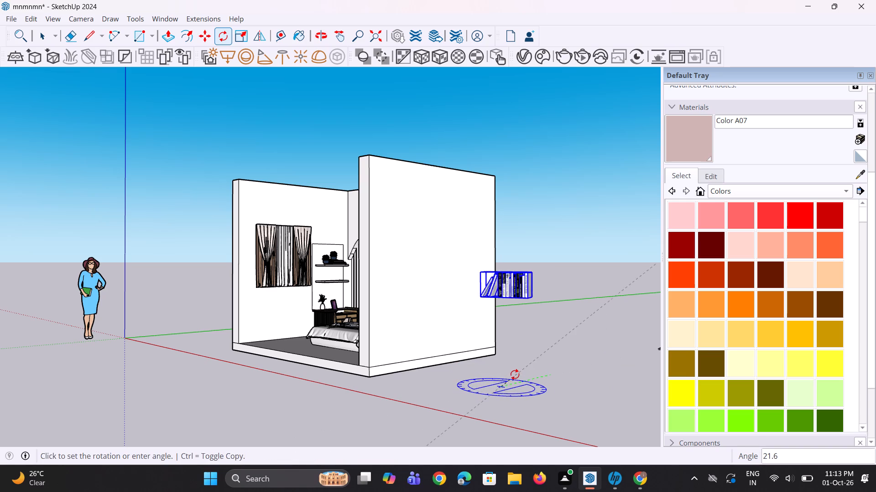
left_click(474, 377)
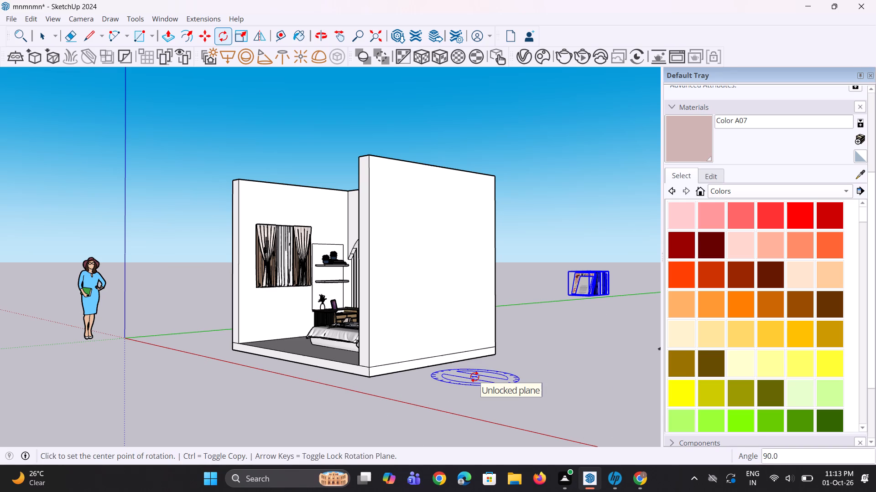
key("space")
key("space")
Move the row of upright books about 23' 9" from outside the room to the window-side end of the lower wall shelf.
scroll(566, 332, "up", 1)
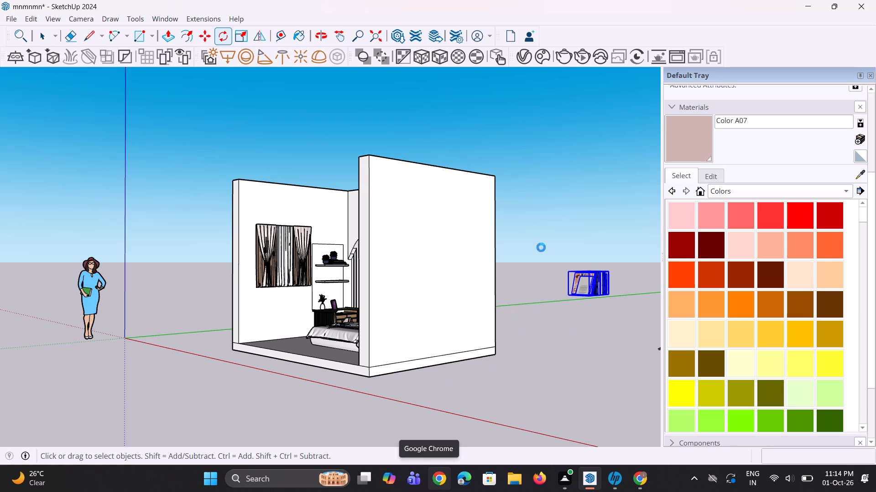
scroll(588, 238, "up", 3)
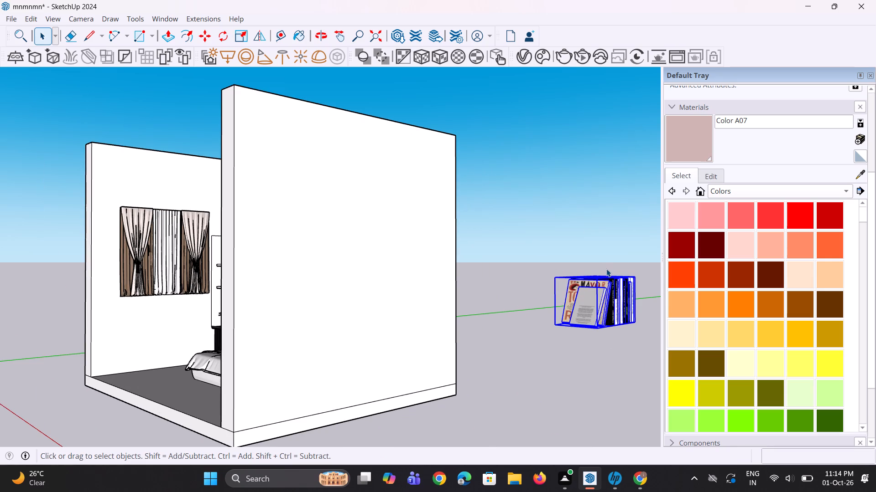
key("m")
left_click(598, 324)
scroll(636, 317, "down", 2)
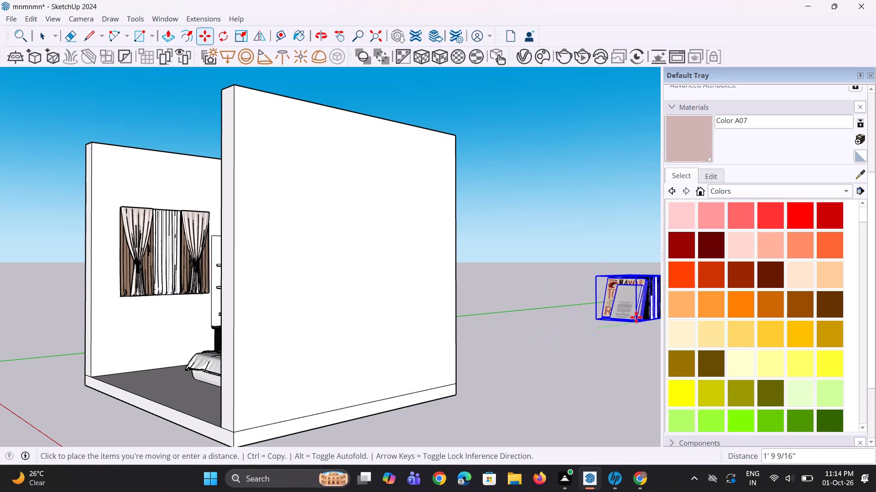
scroll(636, 317, "down", 5)
scroll(153, 338, "up", 11)
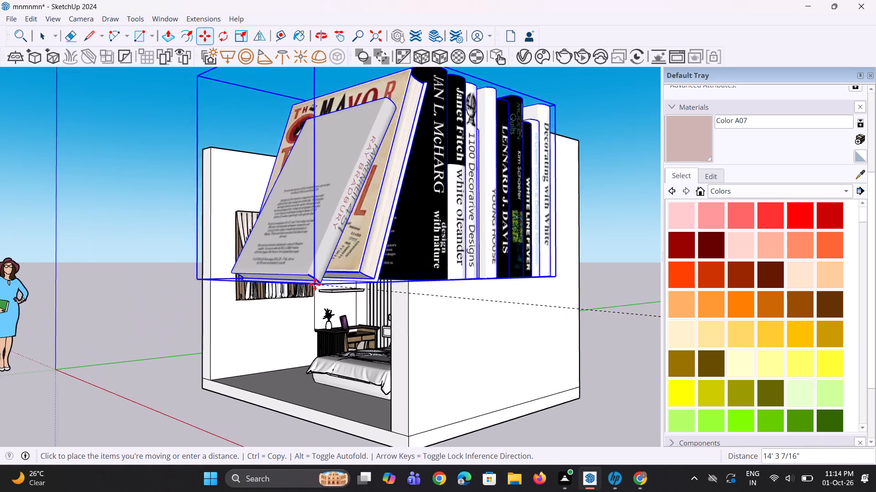
scroll(315, 284, "up", 2)
scroll(268, 293, "up", 2)
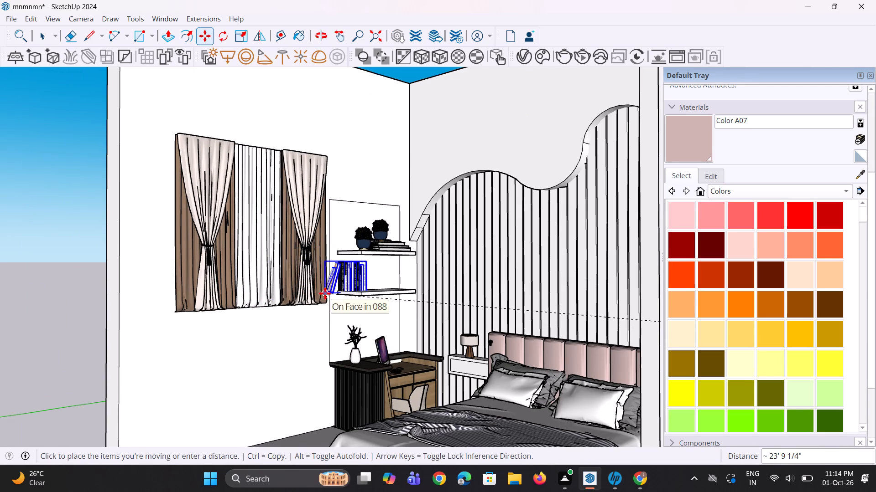
left_click(330, 294)
Move the row of upright books about 11 1/4" so its far bottom corner meets the lower shelf's front edge.
middle_click_drag(465, 283, 429, 330)
scroll(402, 301, "up", 4)
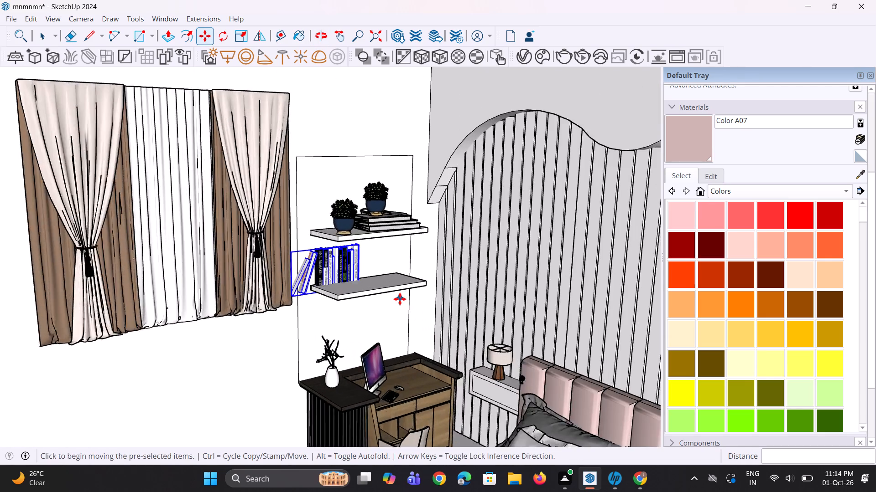
scroll(400, 299, "up", 2)
left_click(340, 271)
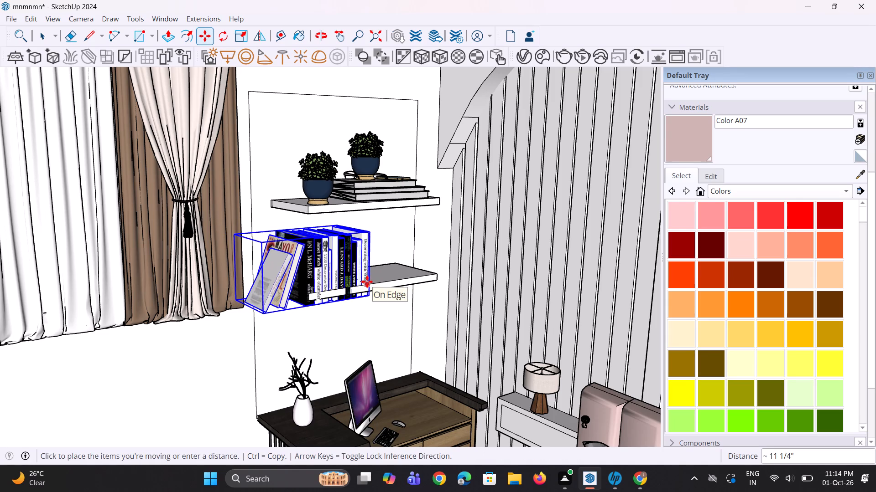
left_click(368, 280)
Move the row of upright books about 8 1/2" along the green axis, deeper onto the lower shelf.
middle_click_drag(377, 293, 380, 311)
scroll(375, 284, "up", 2)
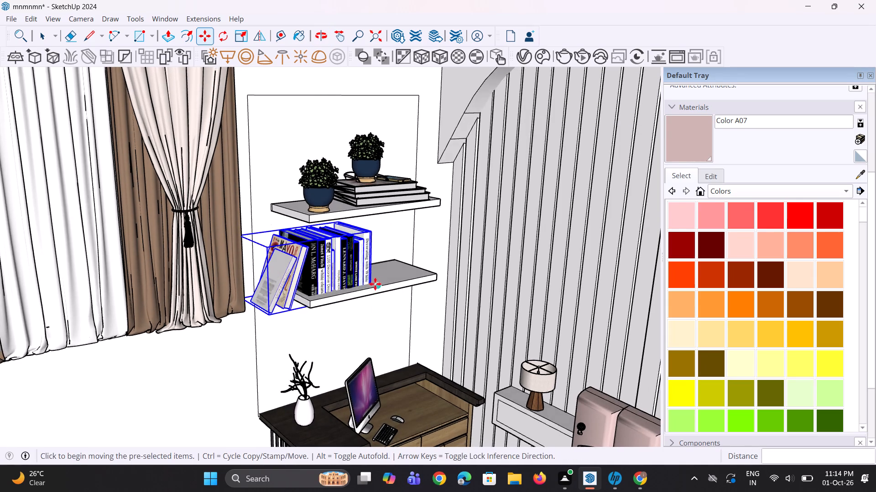
scroll(375, 284, "up", 5)
left_click(366, 279)
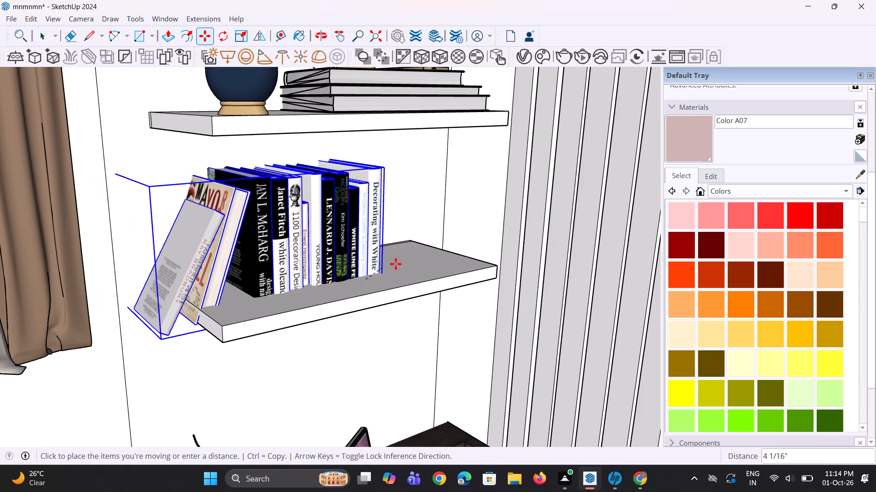
left_click(436, 263)
Raise the row of upright books about 1 9/16" along the blue axis at the lower shelf.
middle_click_drag(358, 294, 381, 269)
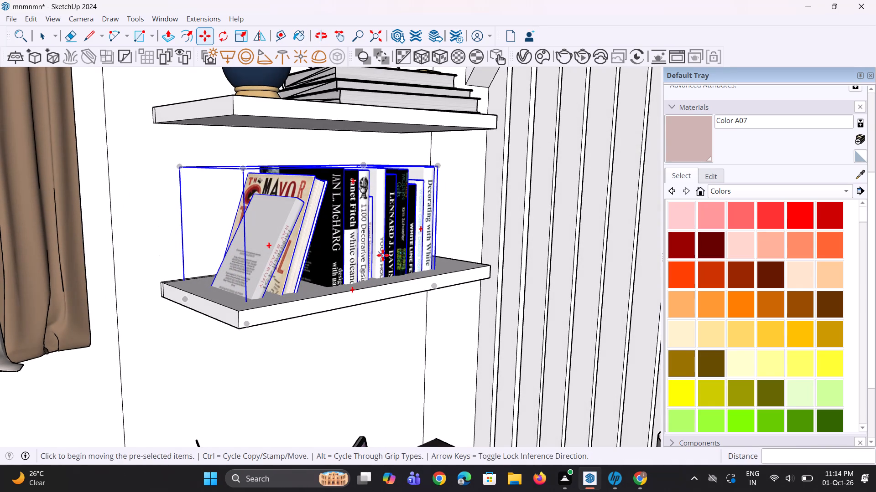
left_click(338, 285)
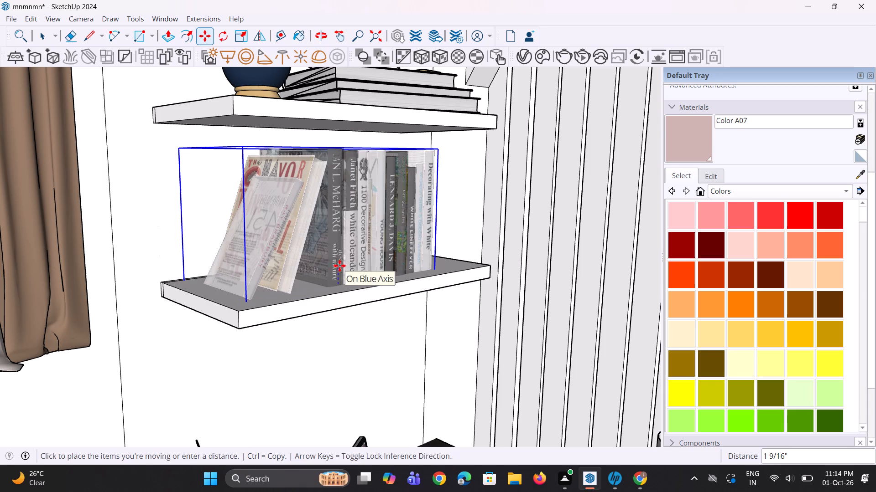
left_click(339, 266)
key("space")
key("space")
scroll(297, 313, "down", 6)
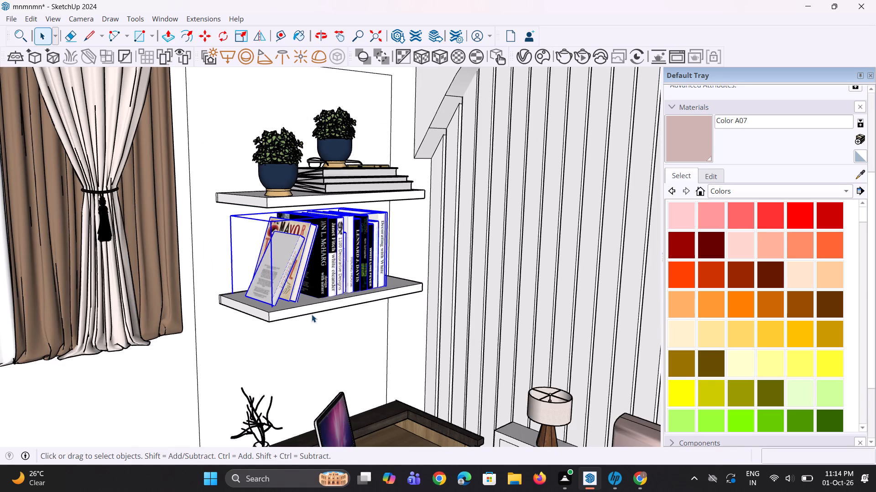
Scale the row of upright books to about 1.02 along the red axis from its window-side end.
middle_click_drag(309, 318, 261, 326)
scroll(360, 274, "up", 2)
key("s")
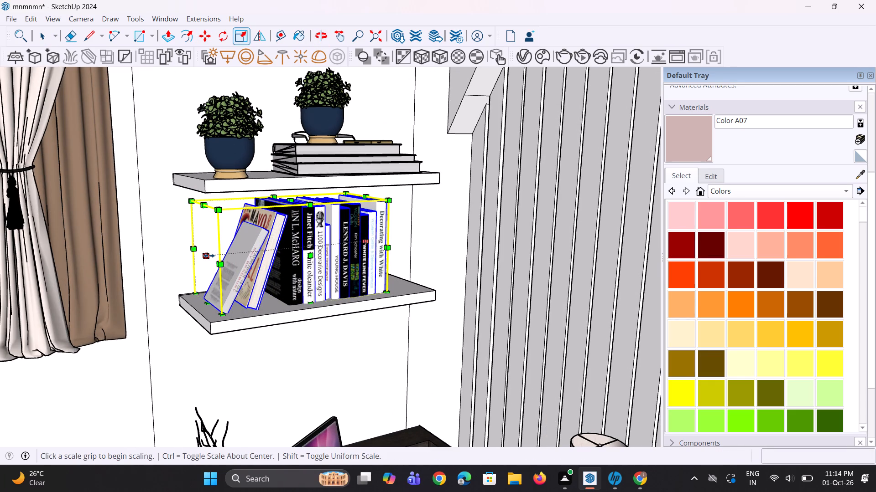
left_click(209, 256)
left_click(202, 257)
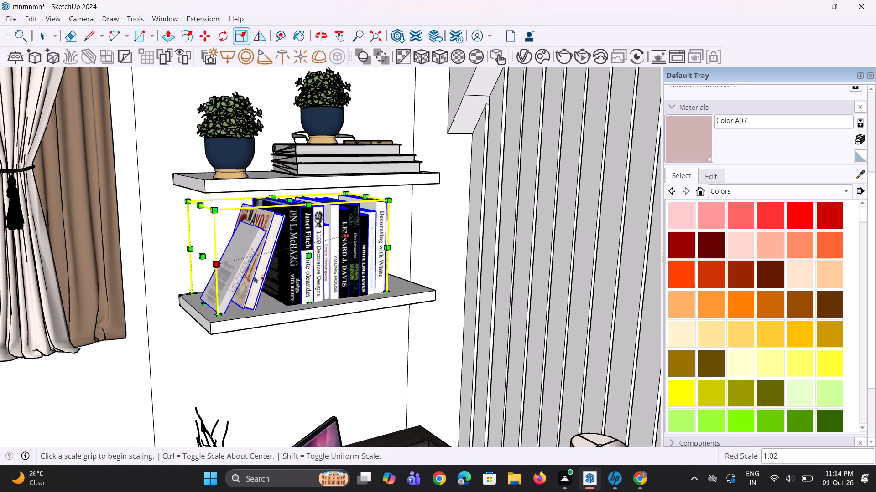
key("space")
Stretch the row of upright books to about 1.10 along the red axis toward the lower shelf's bare end.
middle_click_drag(309, 323, 261, 322)
scroll(456, 238, "up", 3)
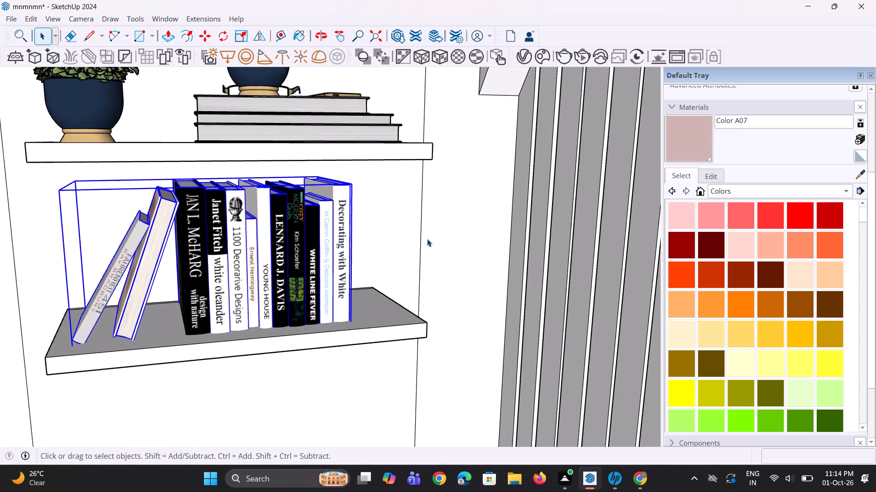
middle_click_drag(373, 308, 275, 306)
scroll(362, 271, "up", 1)
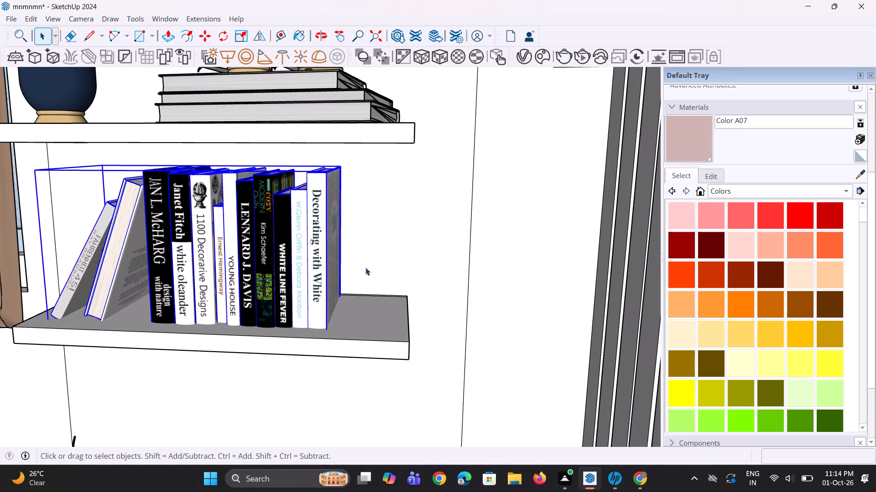
key("s")
left_click(338, 244)
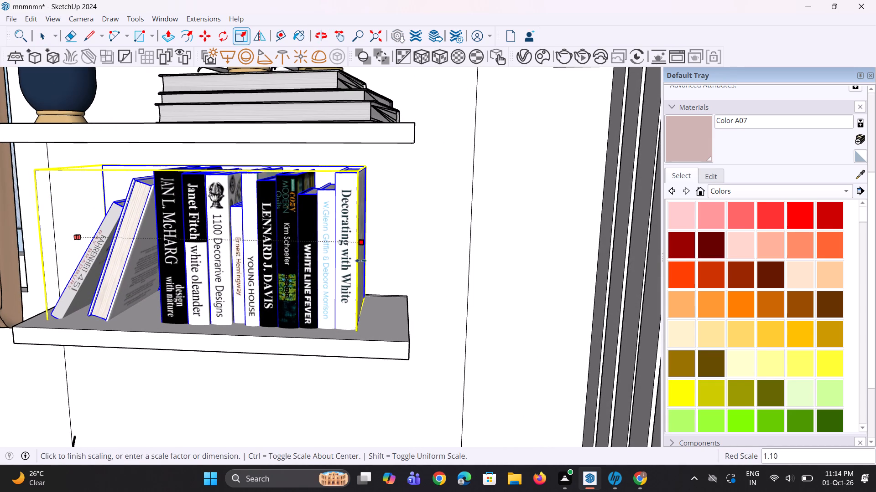
left_click(360, 261)
key("space")
key("space")
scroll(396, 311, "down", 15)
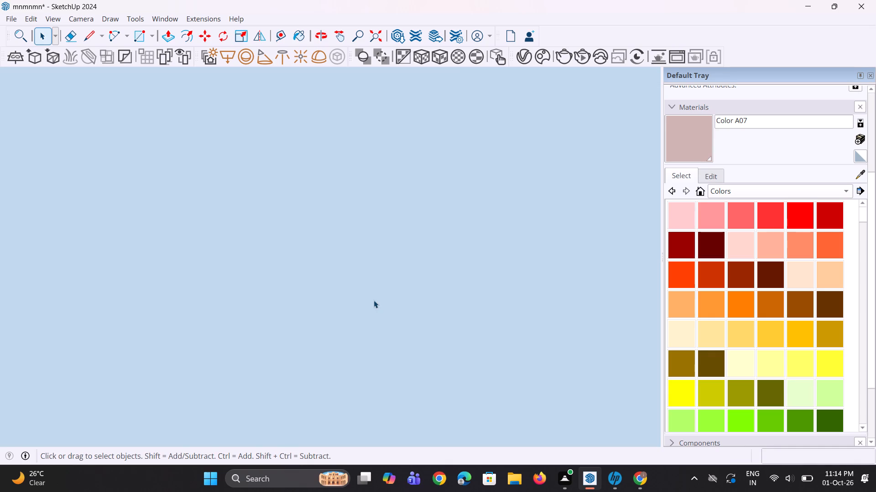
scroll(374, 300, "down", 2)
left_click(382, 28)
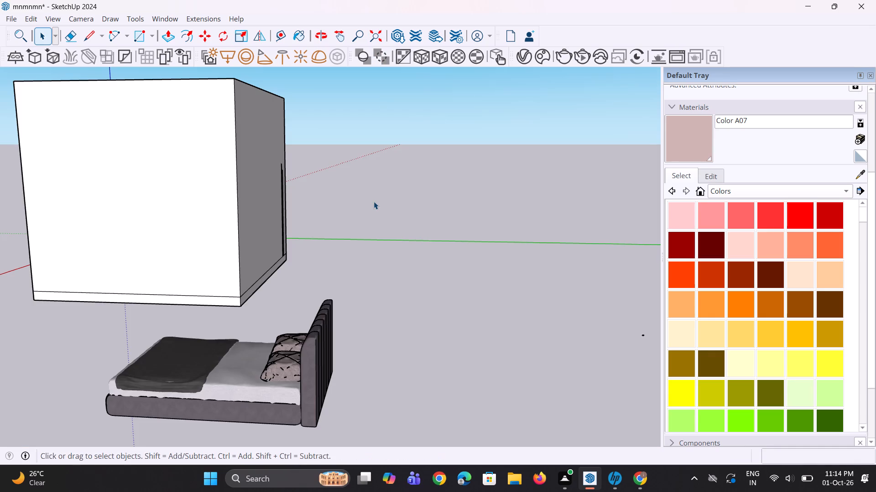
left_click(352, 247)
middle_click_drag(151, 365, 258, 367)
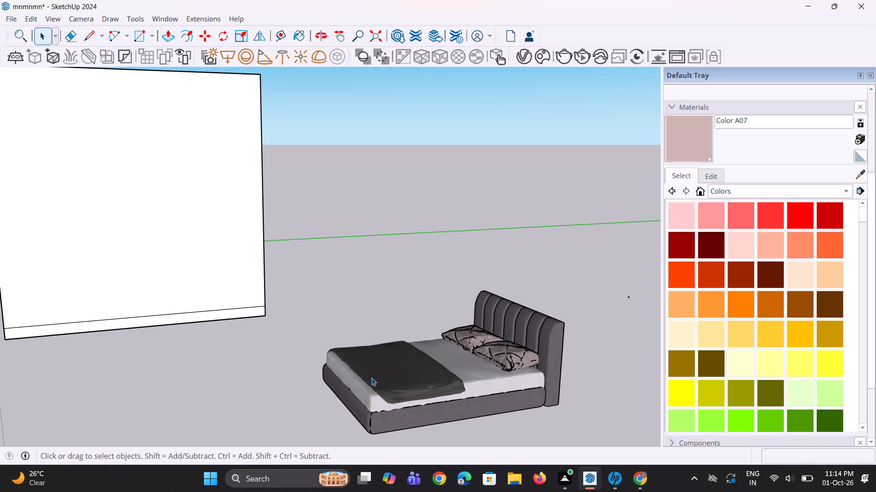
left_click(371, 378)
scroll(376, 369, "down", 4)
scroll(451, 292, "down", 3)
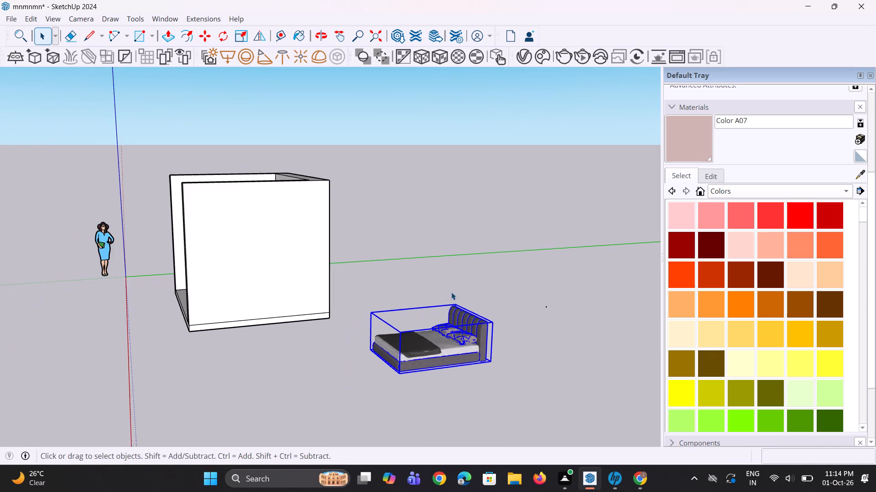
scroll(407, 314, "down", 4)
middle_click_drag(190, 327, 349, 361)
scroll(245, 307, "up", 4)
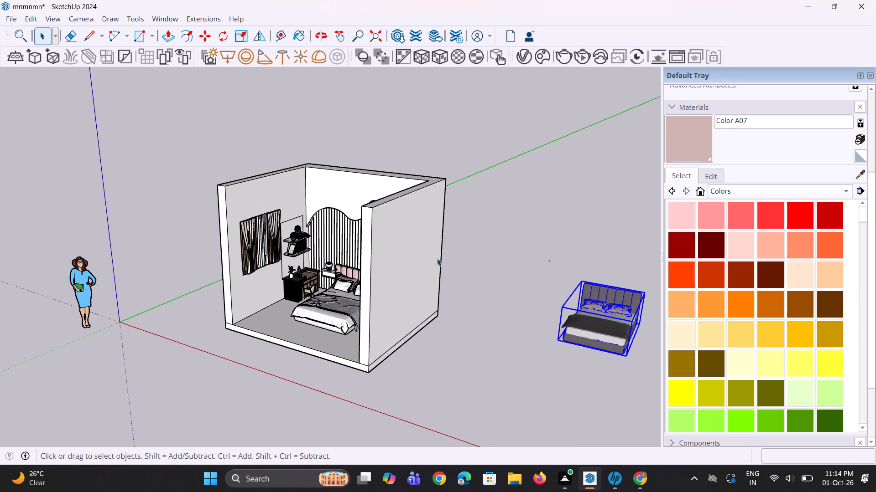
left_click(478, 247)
Import the potted plant component "12" from Downloads and place it outside the room, near the spare bed.
scroll(166, 285, "up", 3)
scroll(312, 238, "up", 5)
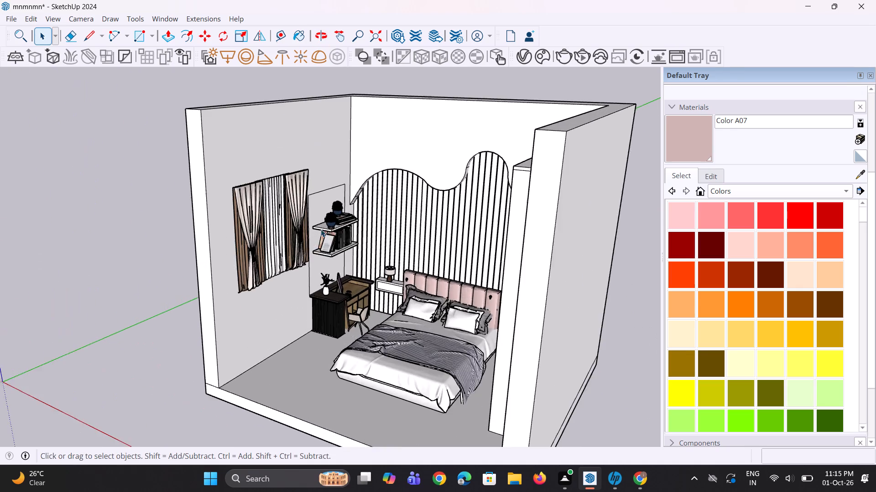
scroll(321, 229, "up", 5)
left_click(10, 18)
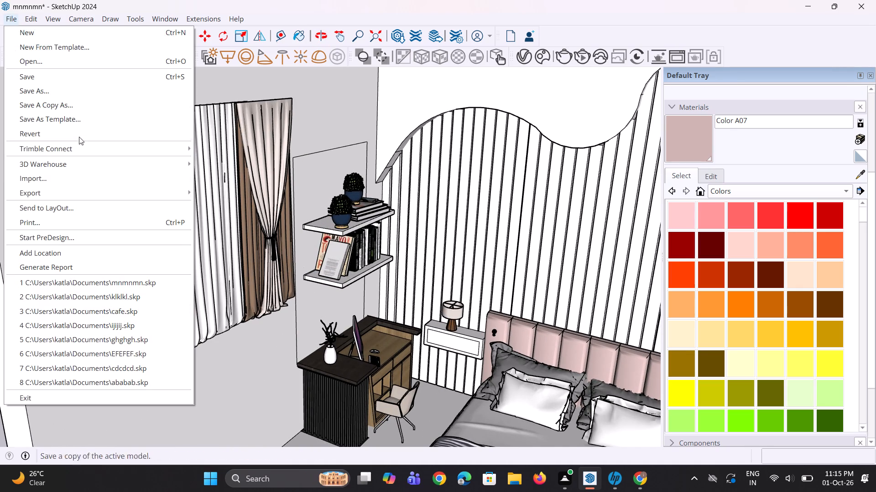
left_click(65, 182)
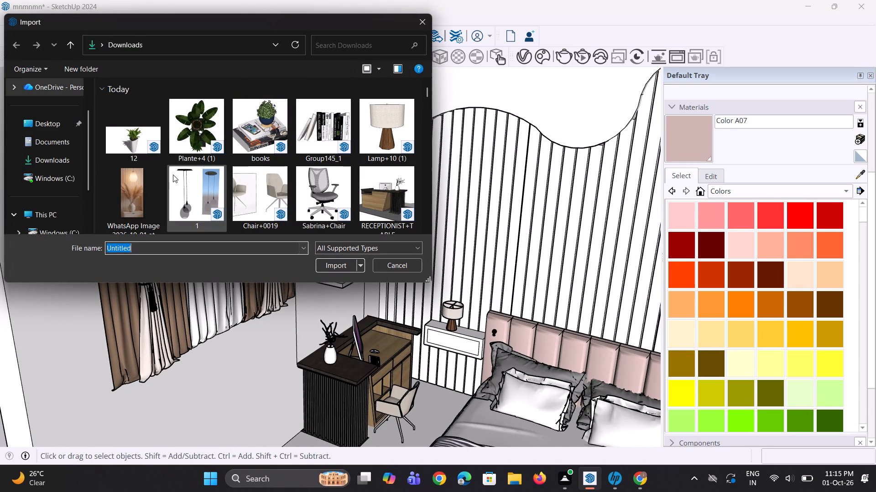
left_click(144, 152)
left_click(323, 266)
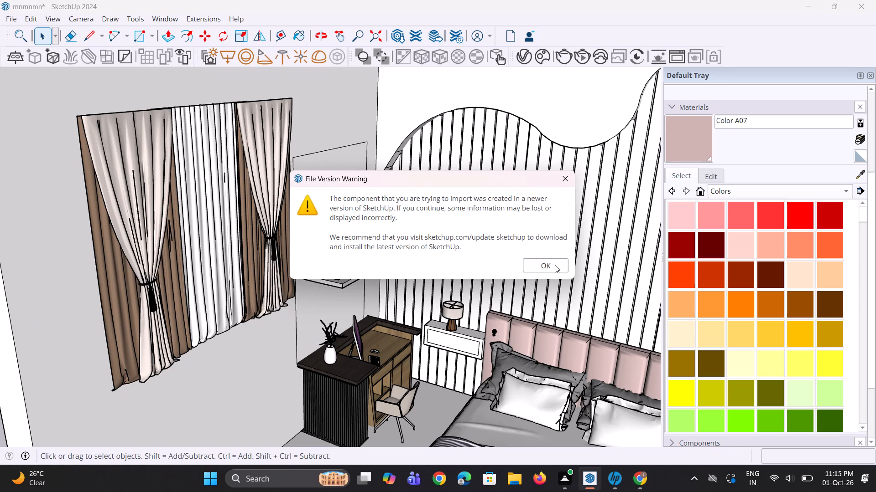
left_click(555, 265)
scroll(328, 351, "down", 3)
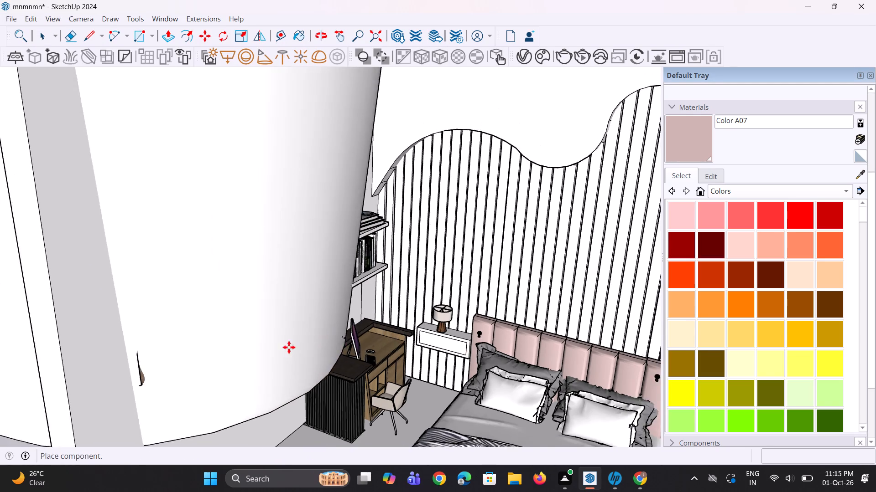
scroll(277, 347, "down", 13)
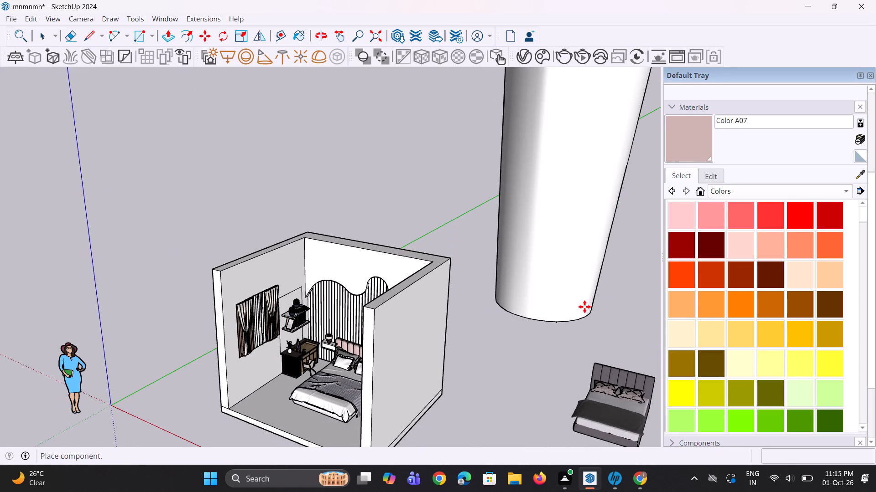
left_click(584, 307)
Scale the oversized imported plant uniformly to about 0.12.
scroll(413, 381, "down", 8)
scroll(453, 307, "down", 3)
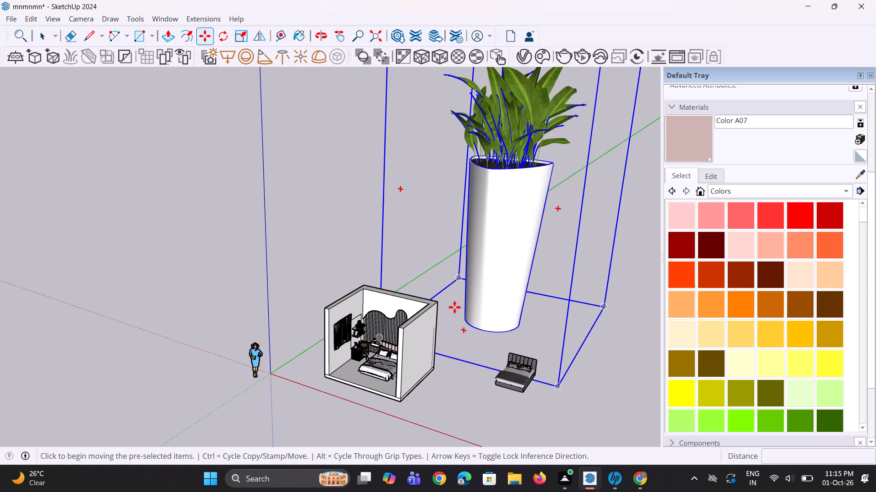
key("s")
scroll(482, 309, "down", 4)
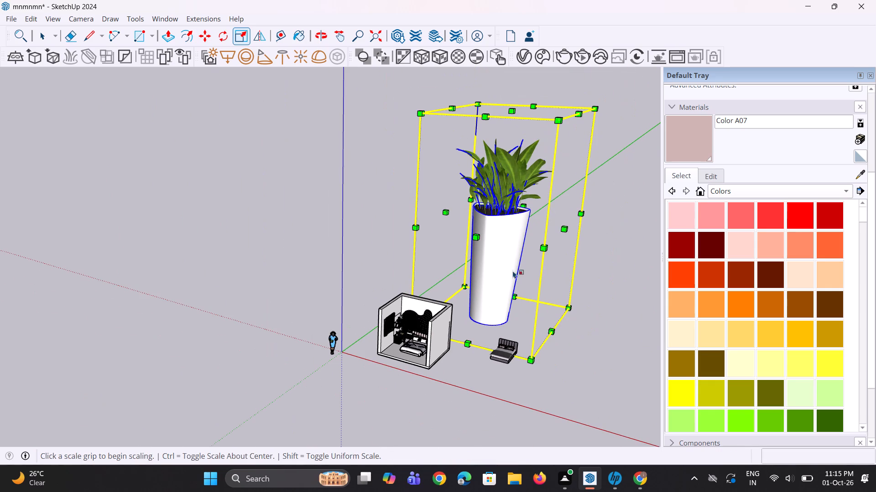
left_click(561, 123)
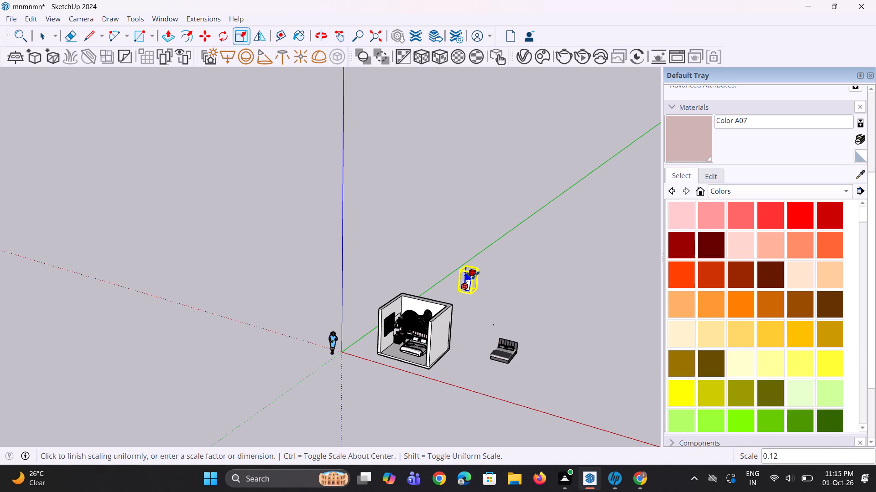
left_click(475, 275)
Scale the imported plant down uniformly once more, well below half the room's height.
scroll(453, 308, "up", 5)
scroll(464, 273, "up", 4)
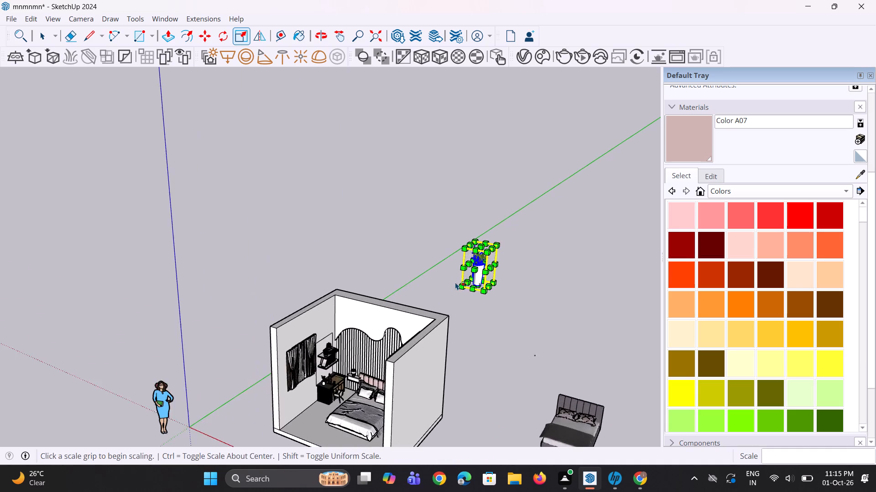
scroll(455, 282, "up", 3)
left_click(495, 245)
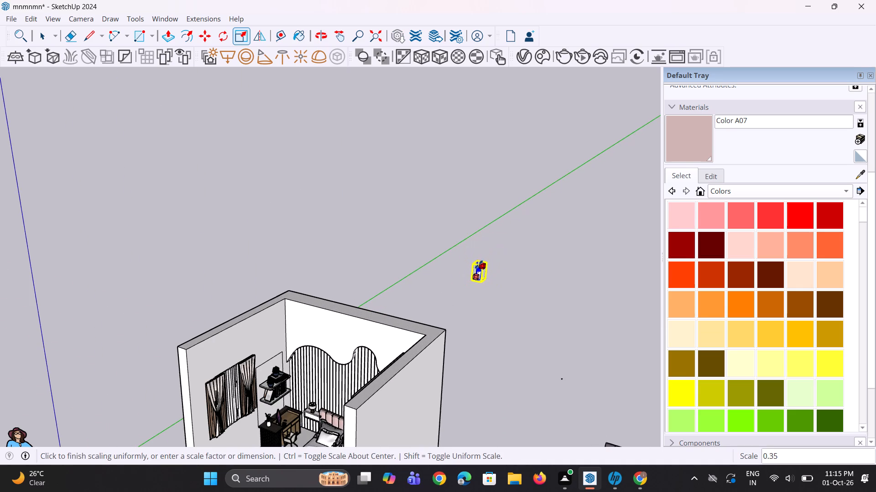
left_click(483, 257)
Move the white-potted plant about 43' 11 1/4" into the bedroom, onto the desk top below the shelves.
key("m")
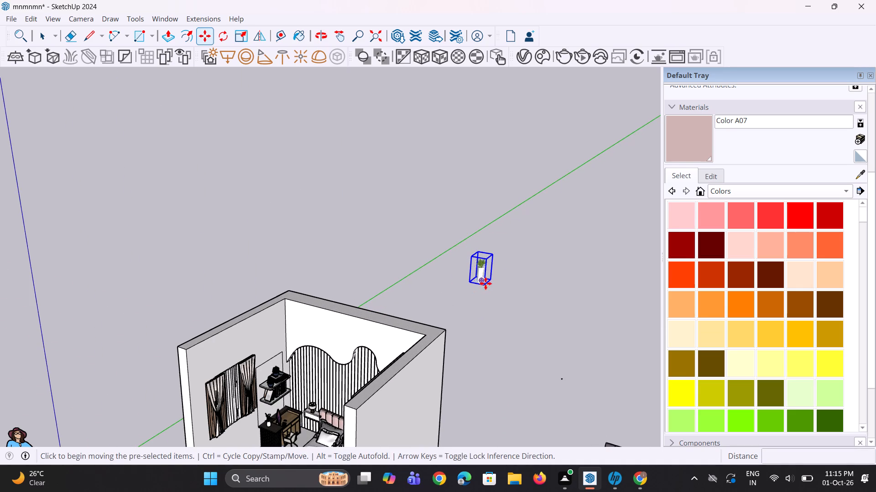
left_click(485, 283)
scroll(233, 425, "up", 6)
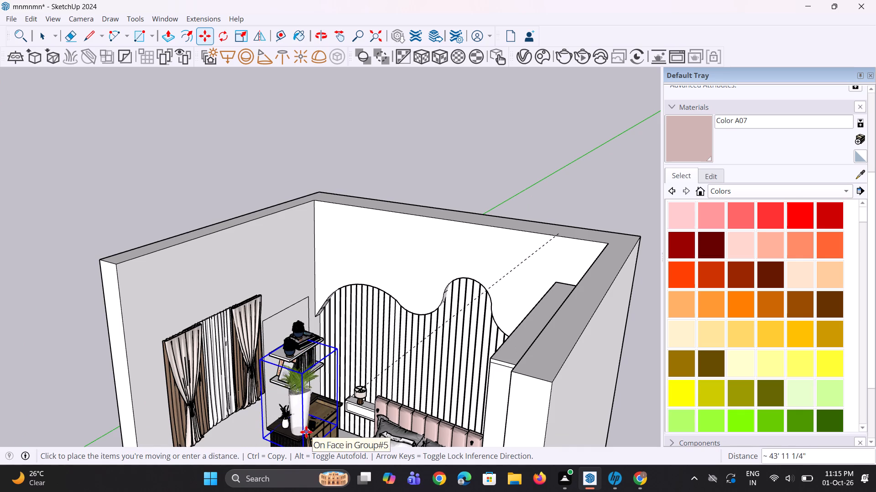
left_click(306, 432)
Scale the white-potted plant on the desk uniformly to about 0.33.
middle_click_drag(308, 432, 329, 390)
scroll(328, 372, "down", 6)
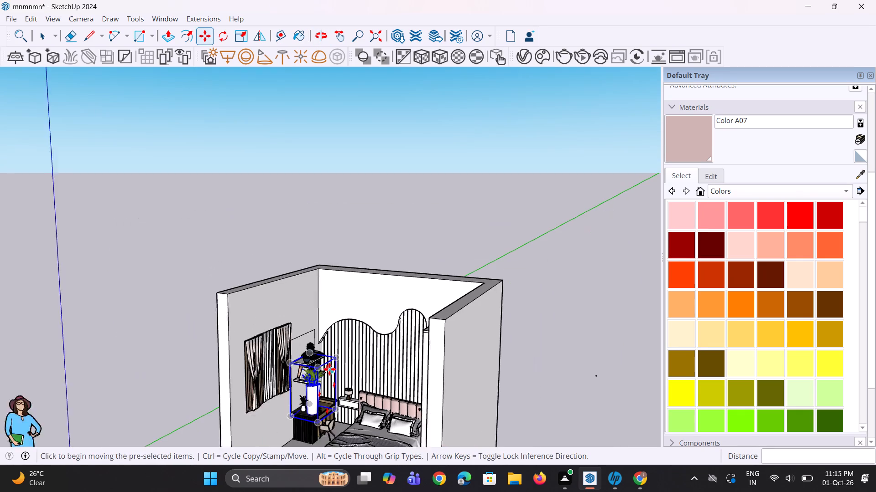
key("s")
scroll(320, 369, "up", 2)
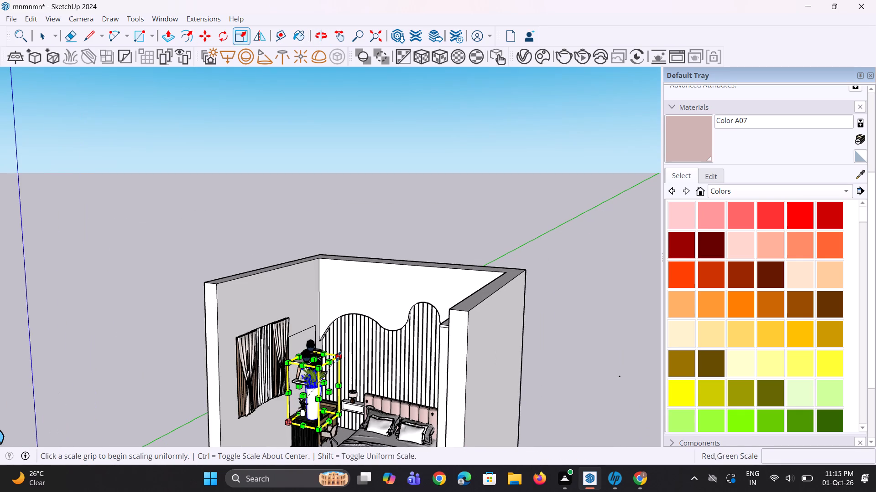
left_click(339, 356)
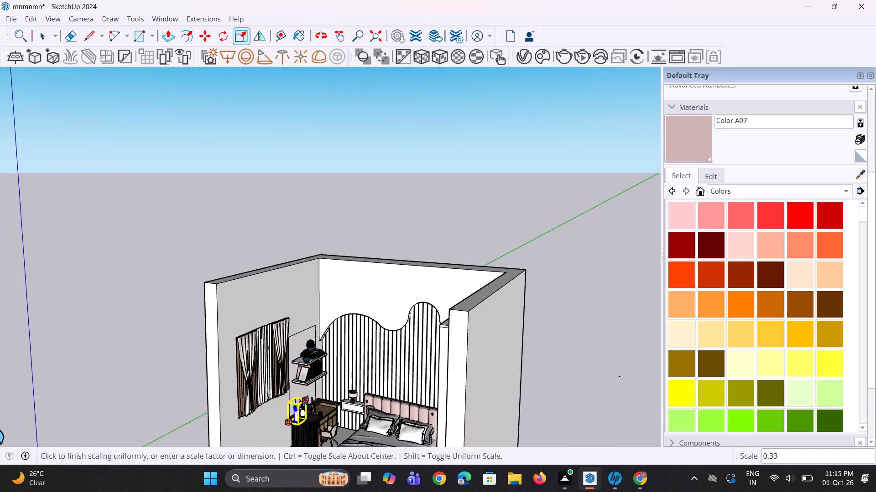
left_click(306, 400)
Shift the white-potted plant about 1' 11/16" across the desk top, between the branch vase and the monitor.
scroll(273, 436, "up", 6)
middle_click_drag(328, 415, 242, 433)
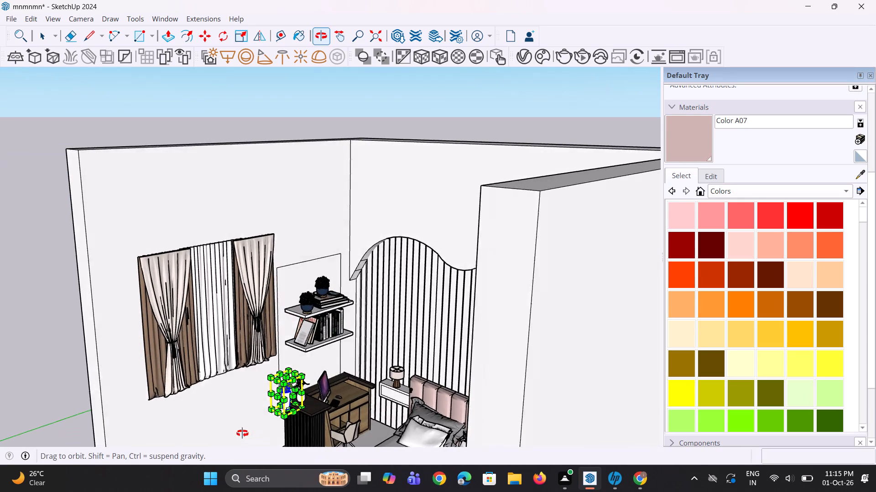
middle_click_drag(242, 433, 242, 433)
scroll(282, 411, "up", 3)
key("m")
left_click(308, 405)
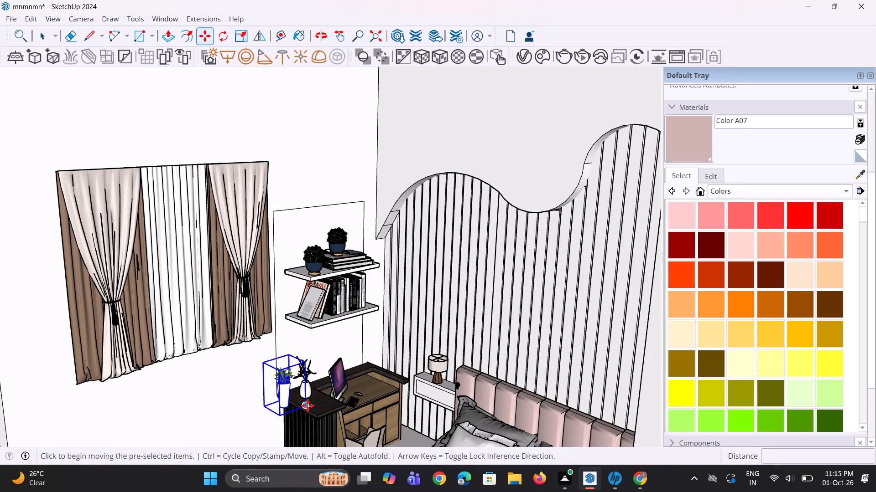
left_click(340, 402)
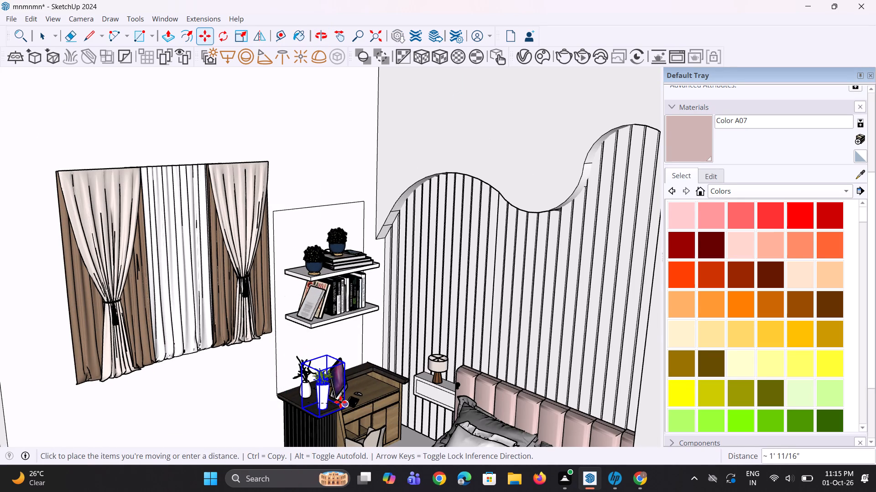
Move the white-potted plant from the desk up onto the window-side end of the lower wall shelf.
middle_click_drag(290, 418, 371, 406)
scroll(345, 410, "up", 6)
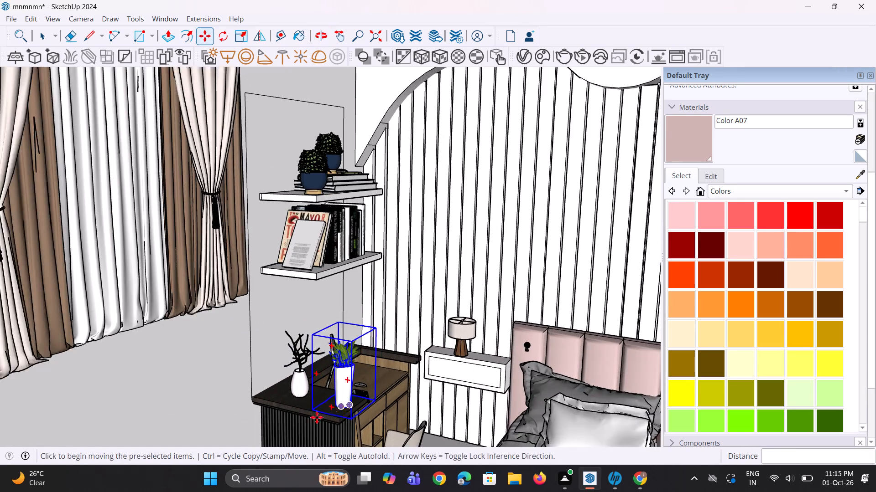
left_click(309, 414)
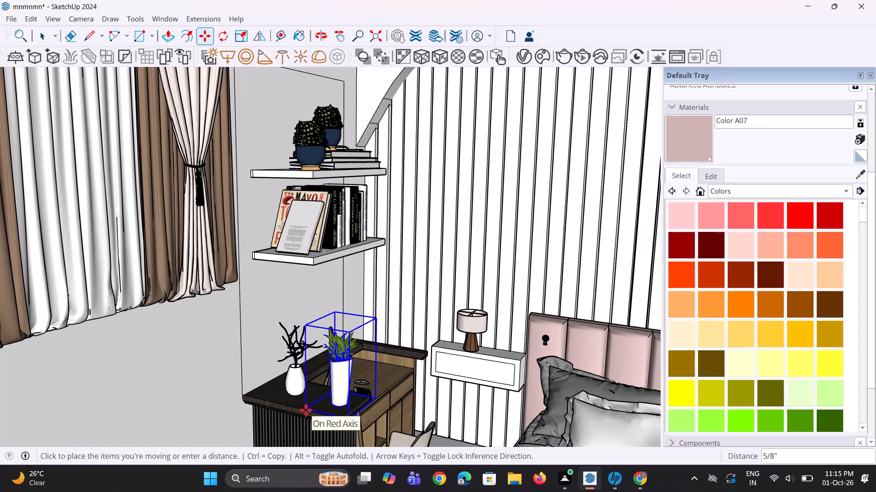
key("Escape")
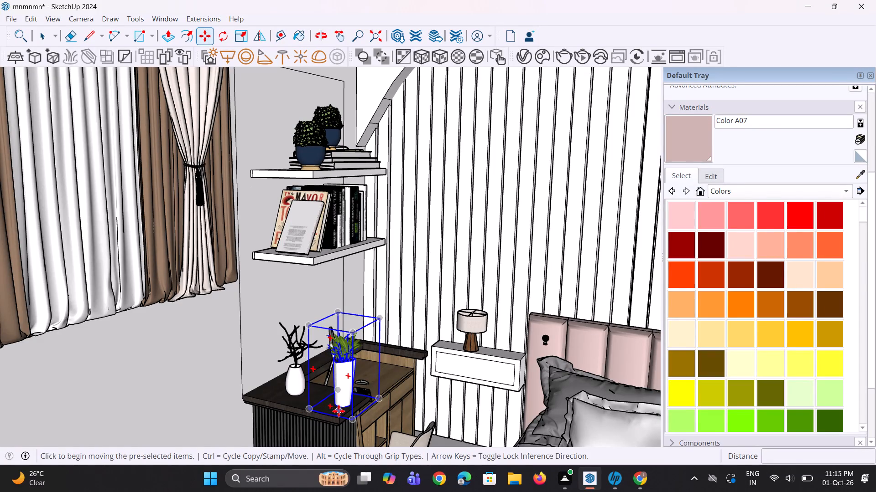
left_click(352, 420)
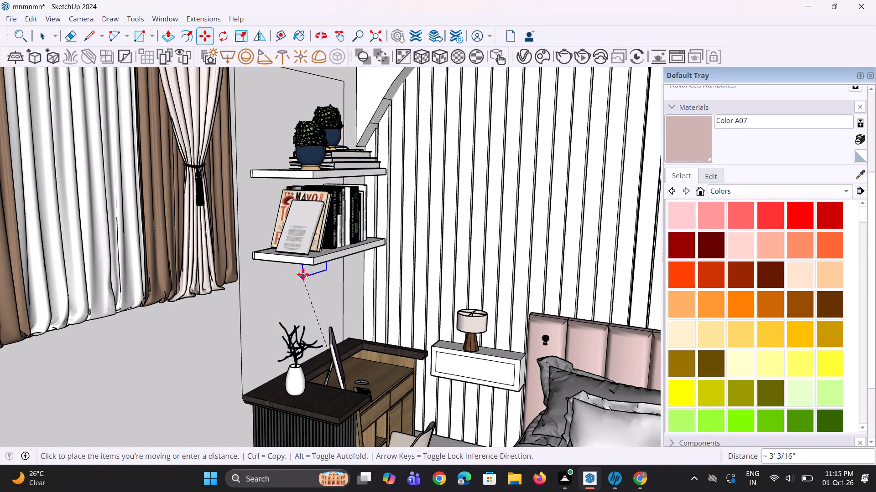
left_click_drag(294, 259, 294, 266)
middle_click_drag(295, 282, 332, 304)
scroll(324, 272, "up", 2)
left_click(324, 272)
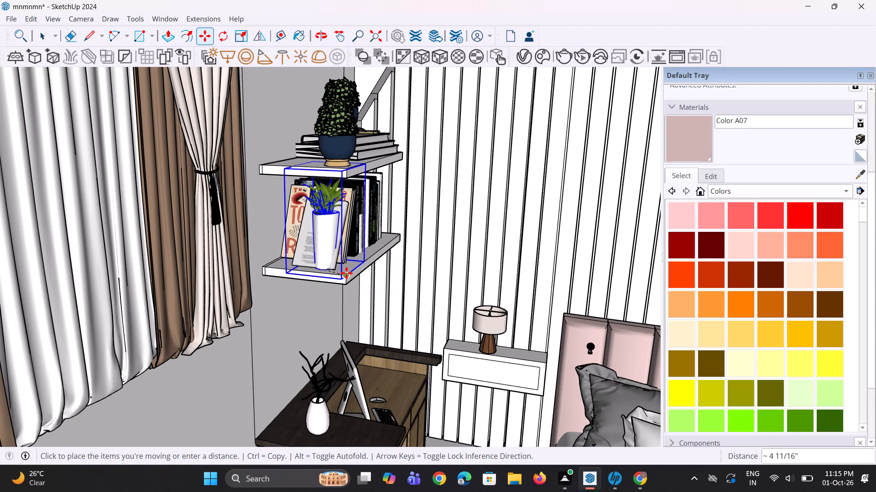
key("Escape")
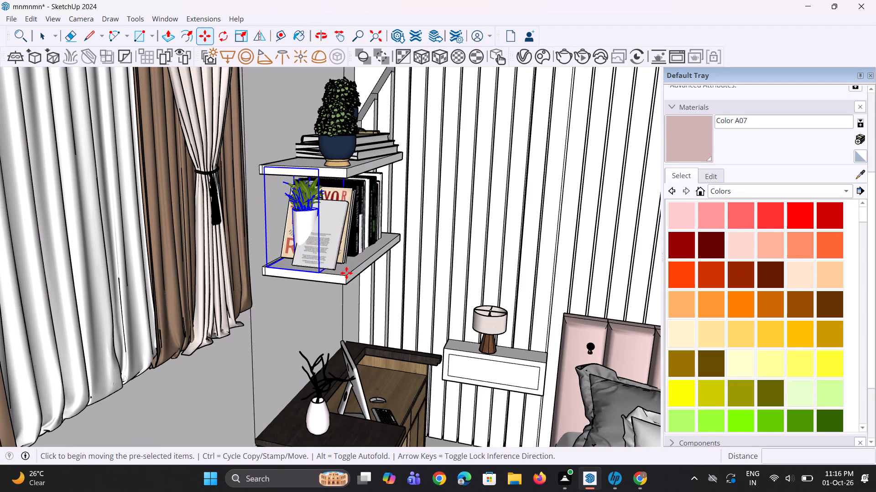
Delete the blue-potted plant standing directly on the upper shelf, beside the stacked books.
middle_click_drag(338, 288, 273, 316)
key("space")
key("space")
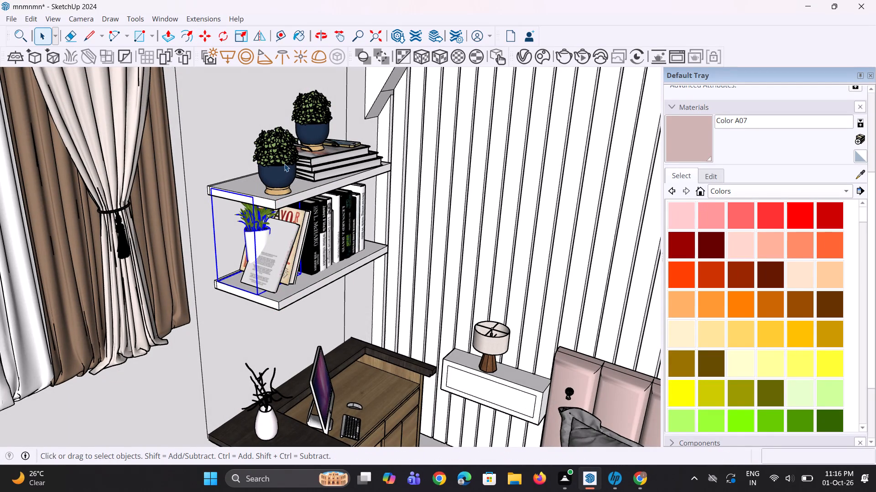
left_click(284, 164)
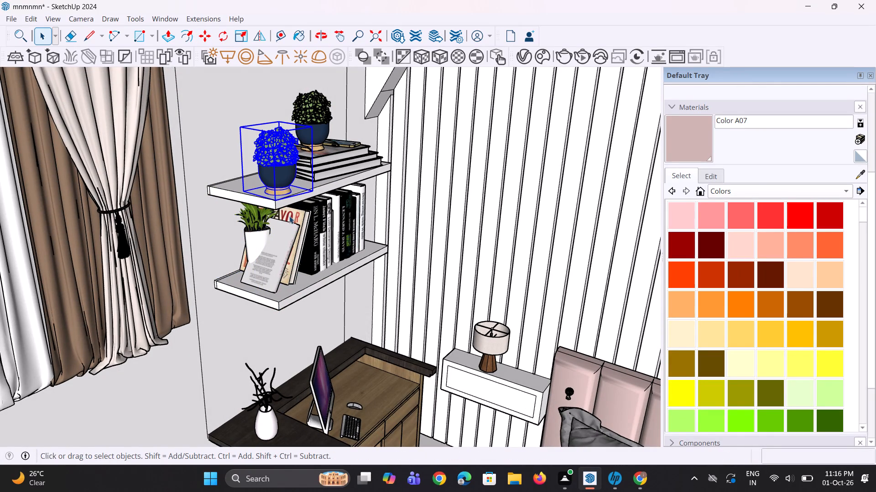
key("Delete")
Move the white-potted plant 1' 3 1/2" up along the blue axis, from the lower shelf to the upper shelf.
left_click(258, 246)
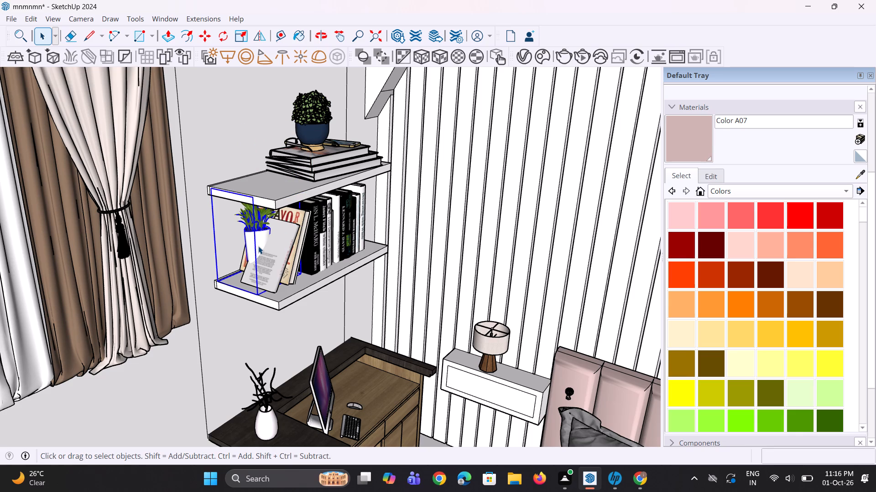
key("m")
left_click(255, 298)
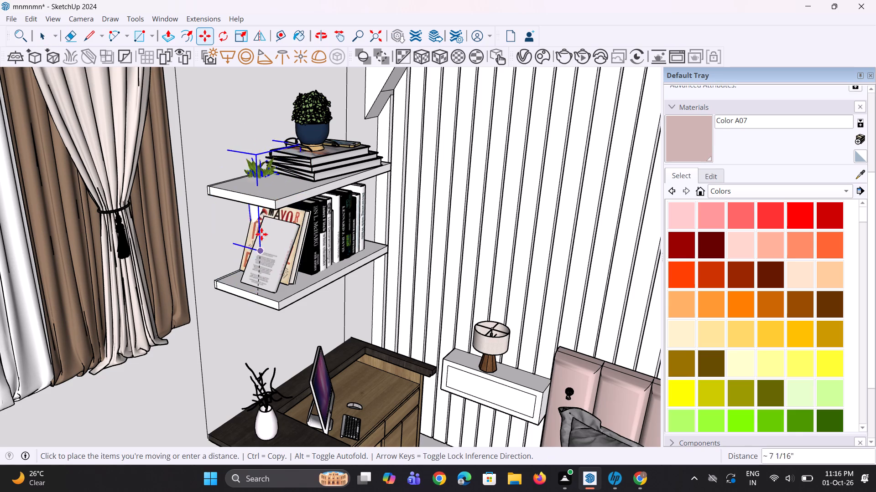
left_click(251, 188)
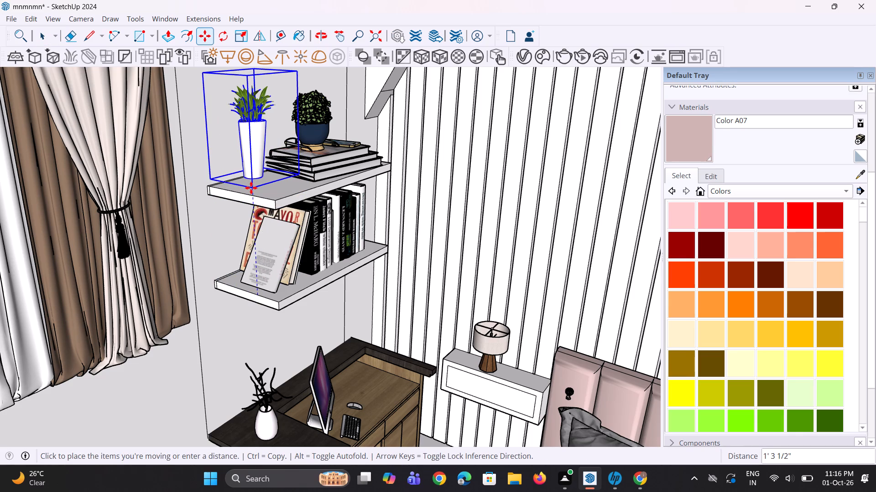
Lower the white-potted plant about 1 1/16" onto the upper shelf's top surface.
middle_click_drag(240, 251, 259, 219)
scroll(254, 184, "up", 2)
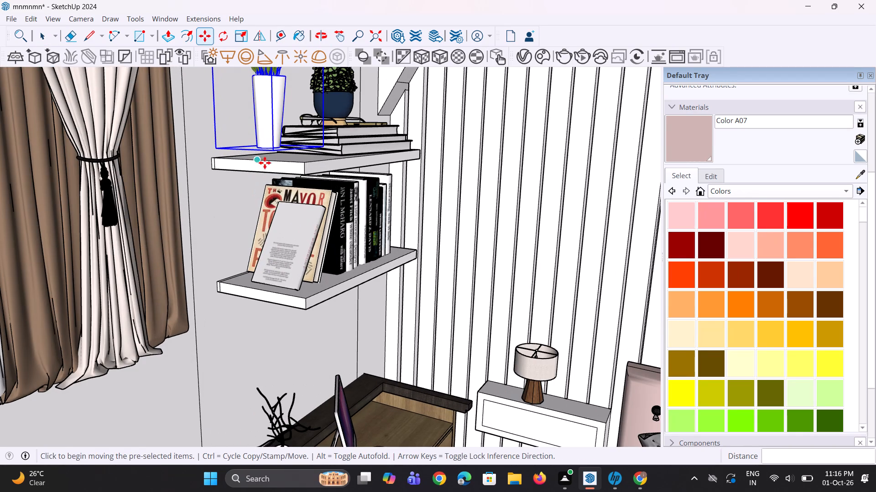
left_click(273, 158)
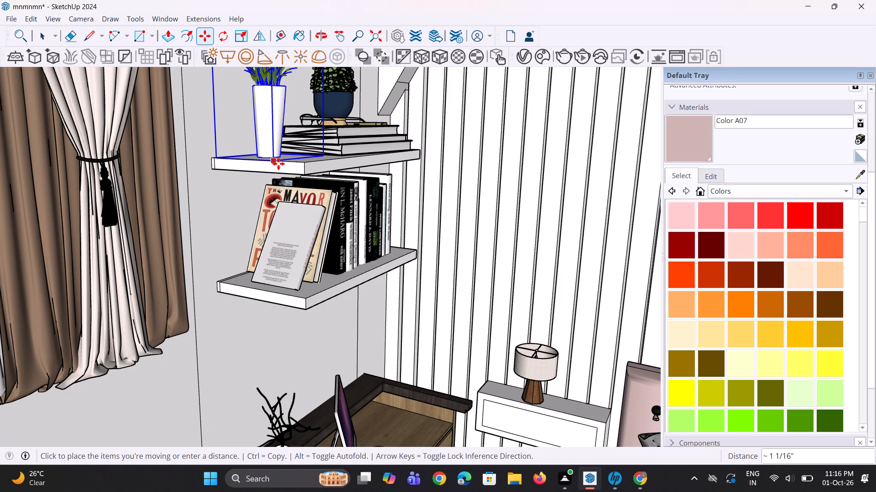
left_click(278, 164)
Shift the white-potted plant slightly away from the wall along the red axis on the upper shelf.
middle_click_drag(278, 216, 278, 318)
scroll(274, 281, "up", 3)
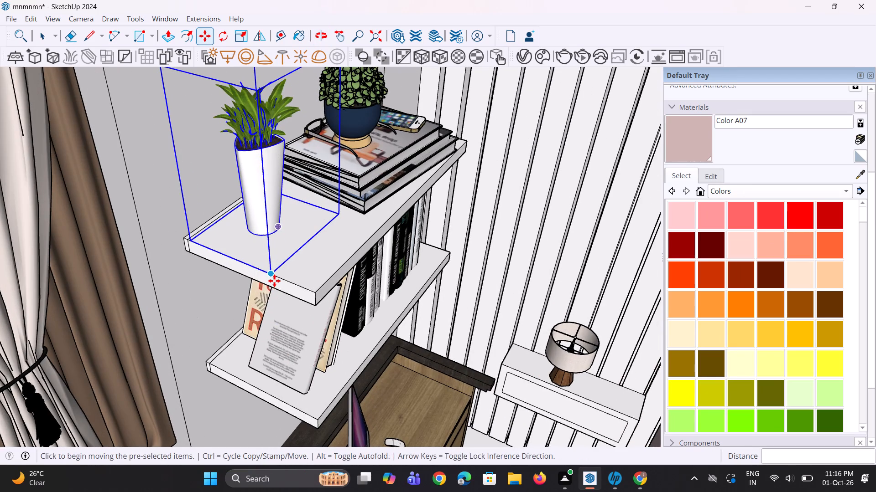
left_click(274, 281)
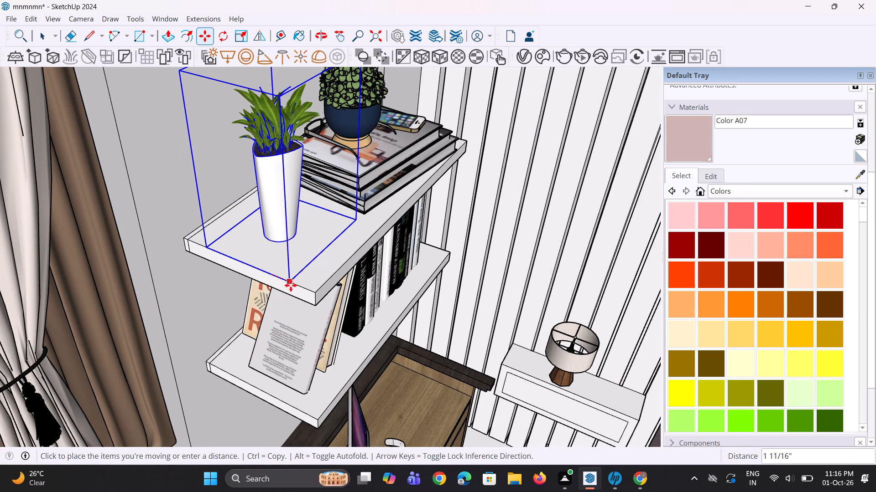
left_click(293, 287)
key("space")
key("space")
scroll(222, 348, "down", 2)
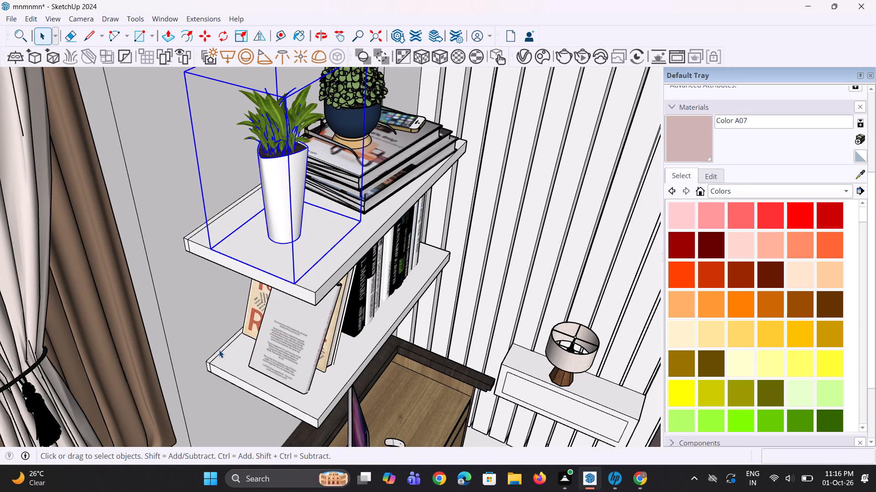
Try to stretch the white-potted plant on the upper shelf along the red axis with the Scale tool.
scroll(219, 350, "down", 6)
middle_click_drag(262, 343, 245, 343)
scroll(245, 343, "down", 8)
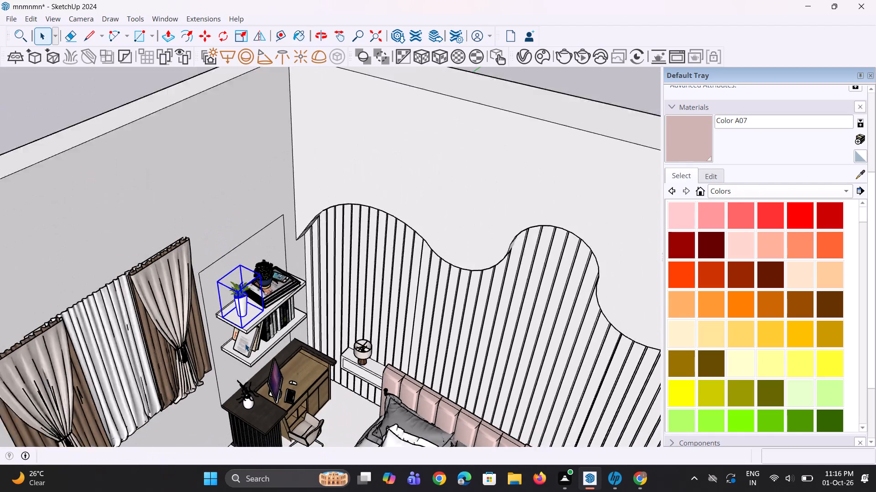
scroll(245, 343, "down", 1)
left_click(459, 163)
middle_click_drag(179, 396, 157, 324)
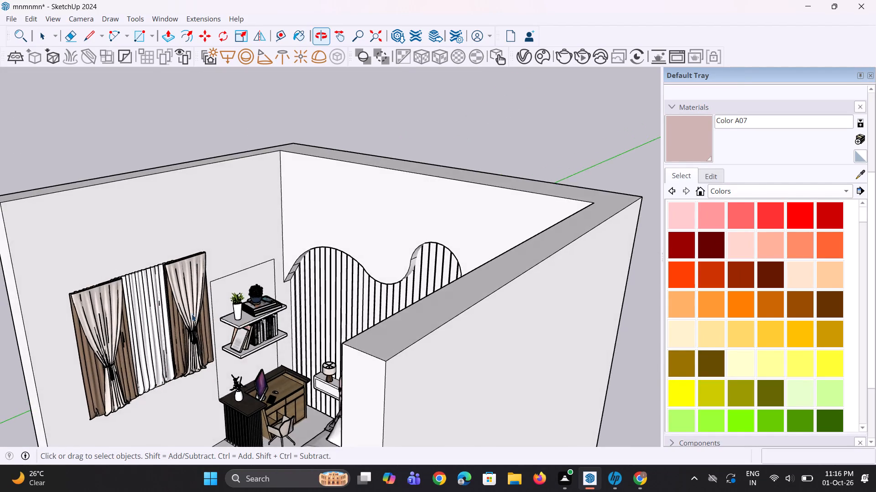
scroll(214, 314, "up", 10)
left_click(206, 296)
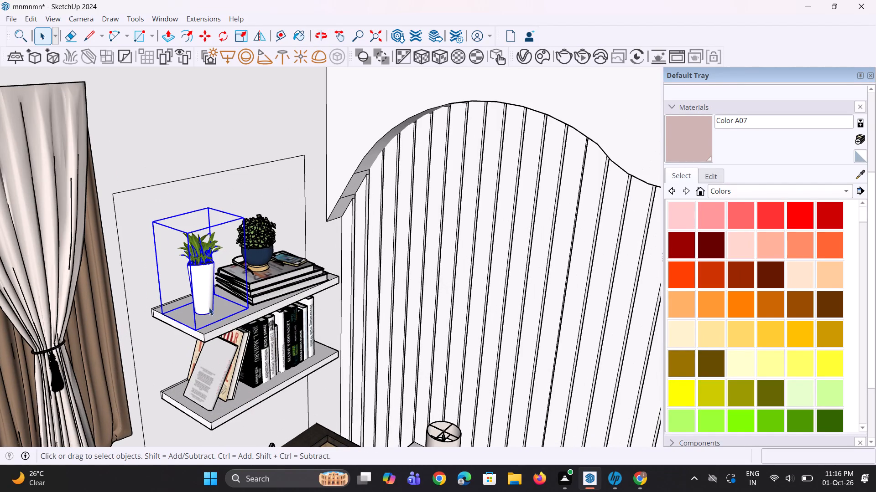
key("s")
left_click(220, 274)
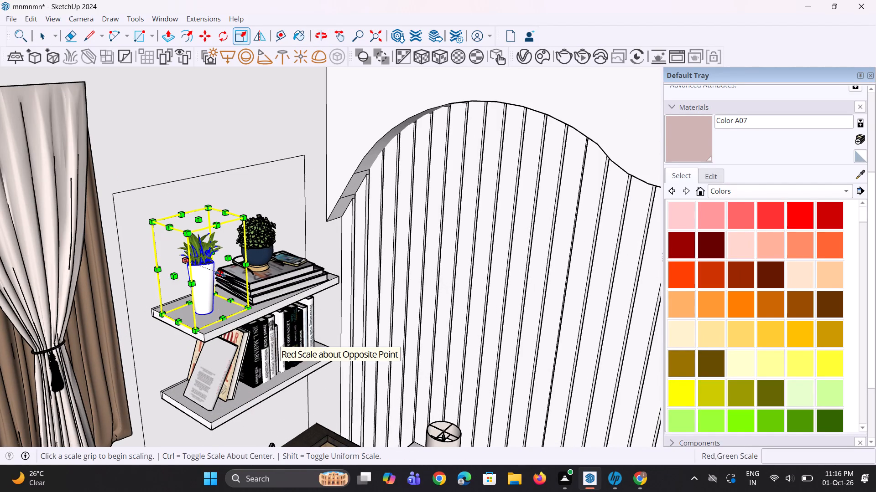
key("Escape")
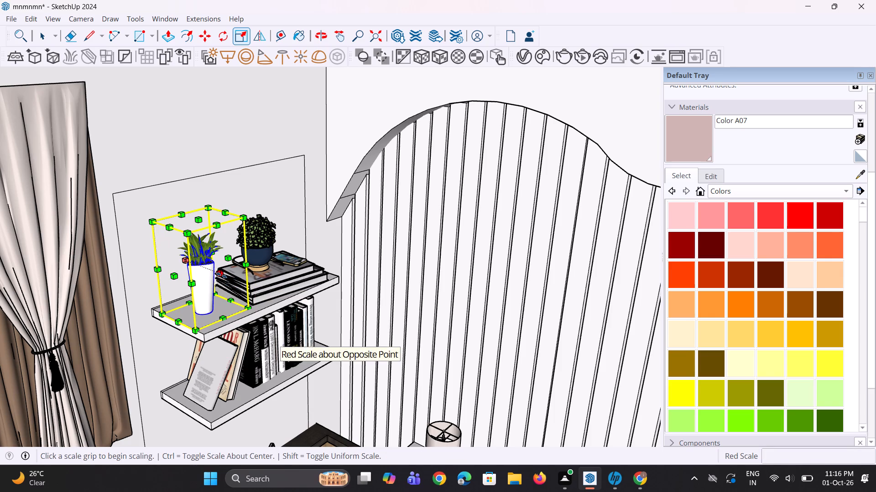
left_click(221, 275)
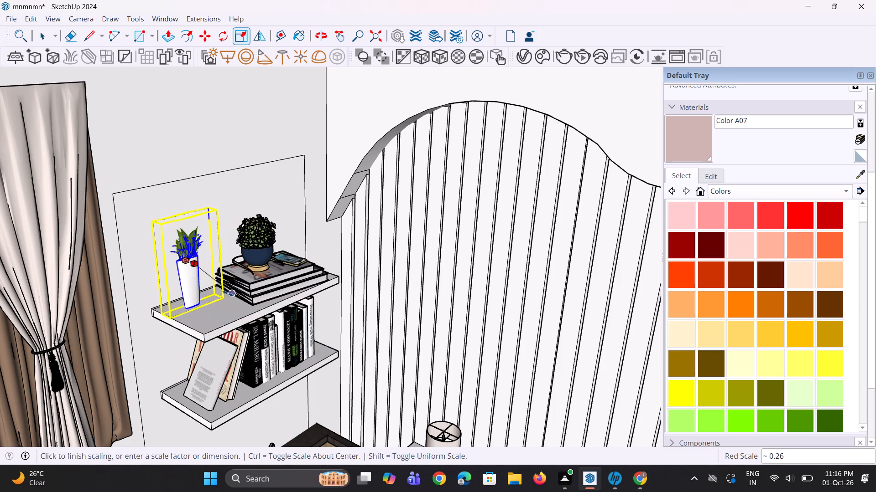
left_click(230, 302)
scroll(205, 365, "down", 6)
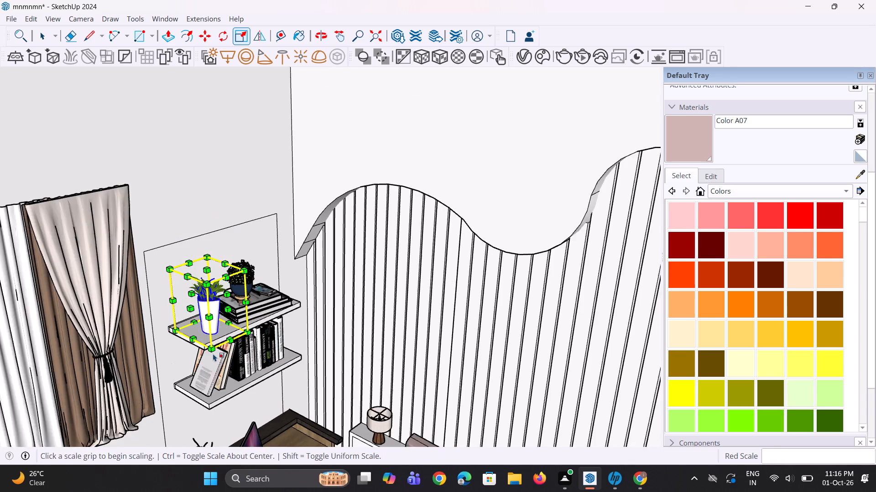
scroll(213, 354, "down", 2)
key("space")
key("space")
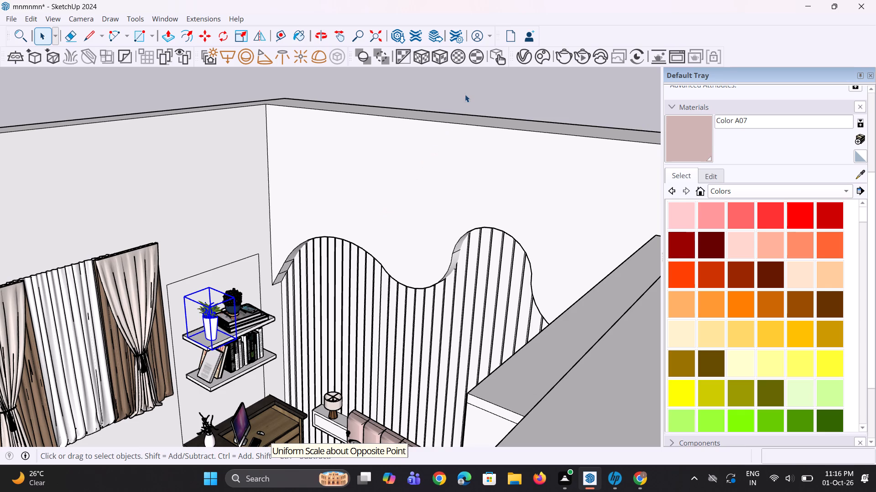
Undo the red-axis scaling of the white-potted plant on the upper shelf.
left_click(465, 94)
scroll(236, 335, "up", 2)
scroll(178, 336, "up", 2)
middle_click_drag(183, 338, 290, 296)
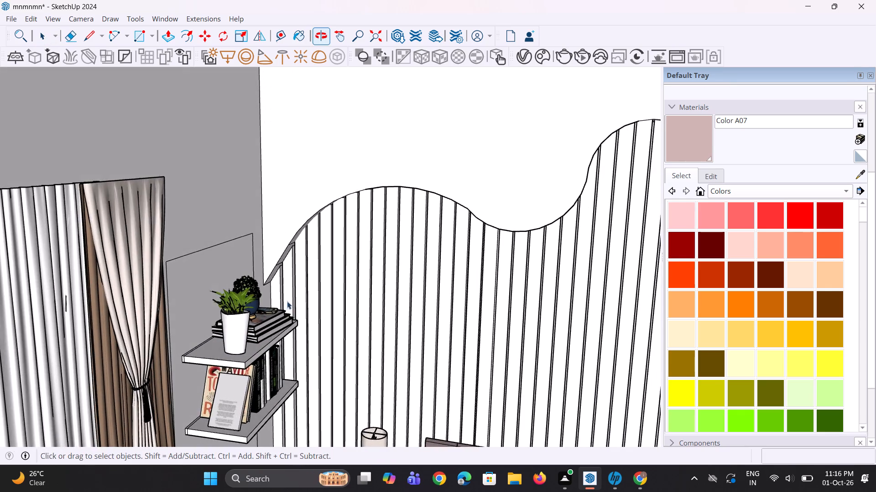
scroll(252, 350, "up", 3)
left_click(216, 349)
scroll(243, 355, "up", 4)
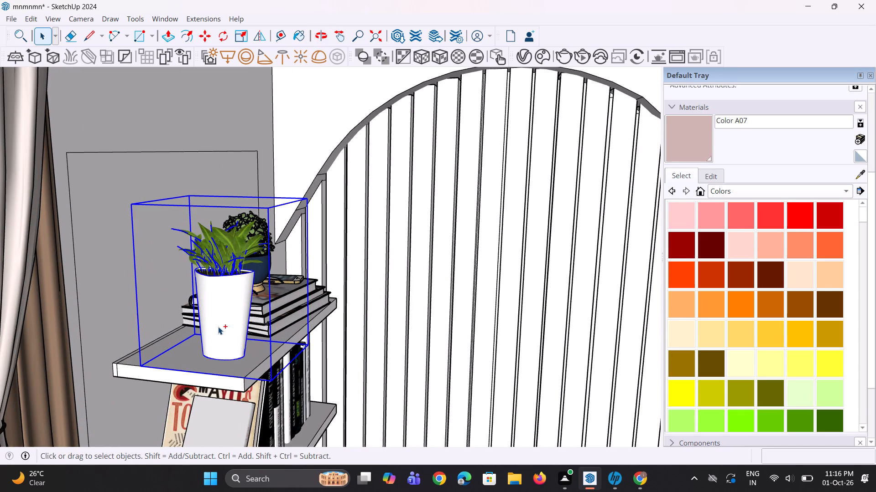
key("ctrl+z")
Look over the decorated shelves and the whole bedroom from several angles, outside and facing the bed.
scroll(195, 349, "down", 3)
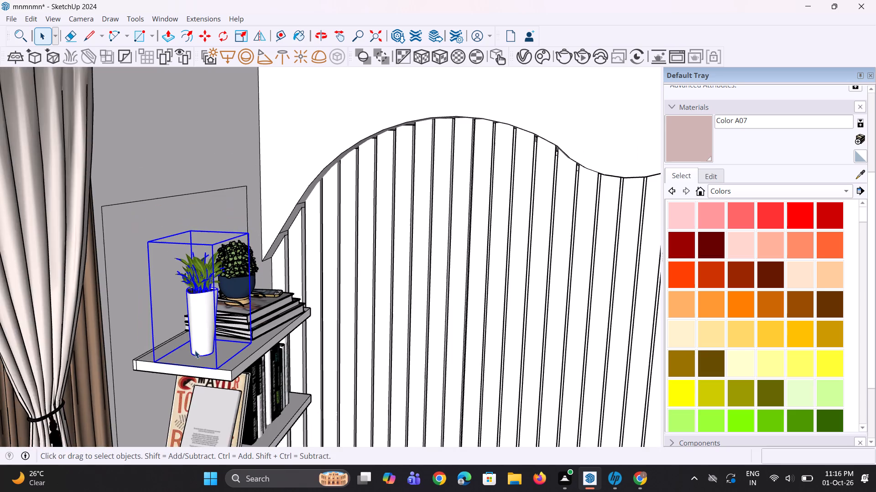
middle_click_drag(172, 383, 125, 394)
scroll(139, 352, "down", 14)
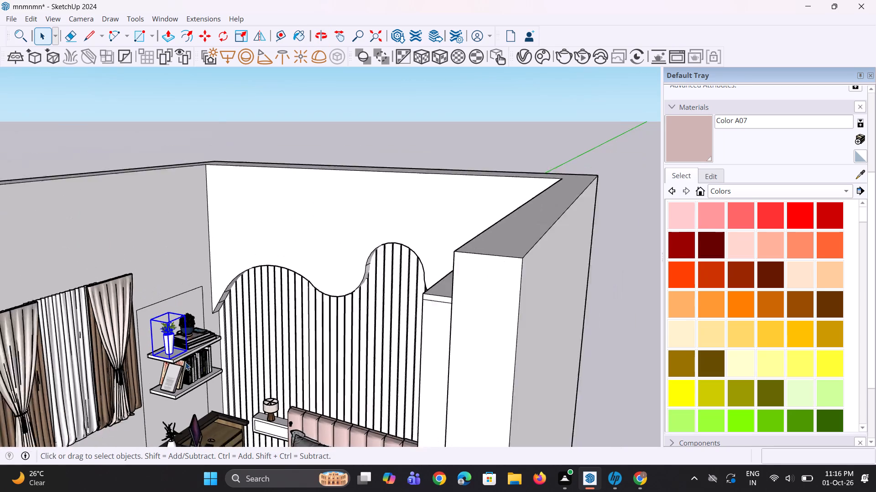
scroll(185, 362, "down", 3)
left_click(393, 160)
scroll(135, 382, "up", 3)
scroll(174, 365, "up", 3)
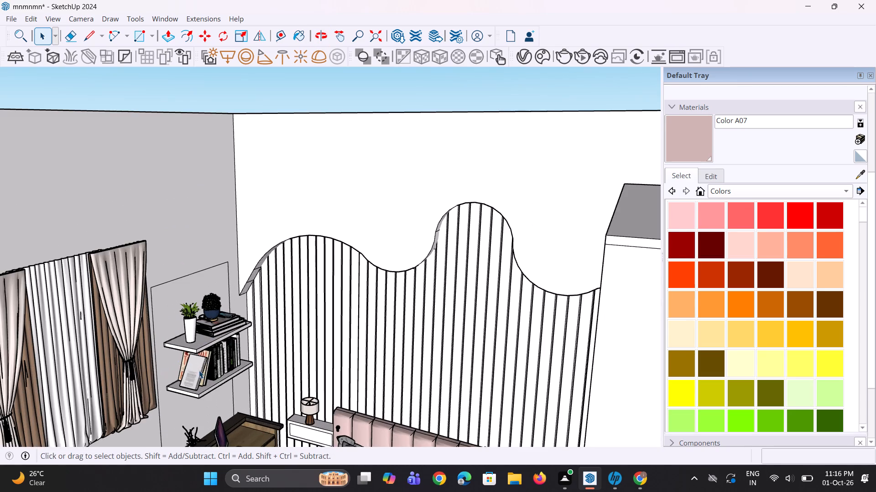
middle_click_drag(200, 376, 145, 374)
scroll(141, 333, "down", 6)
middle_click_drag(158, 389, 241, 375)
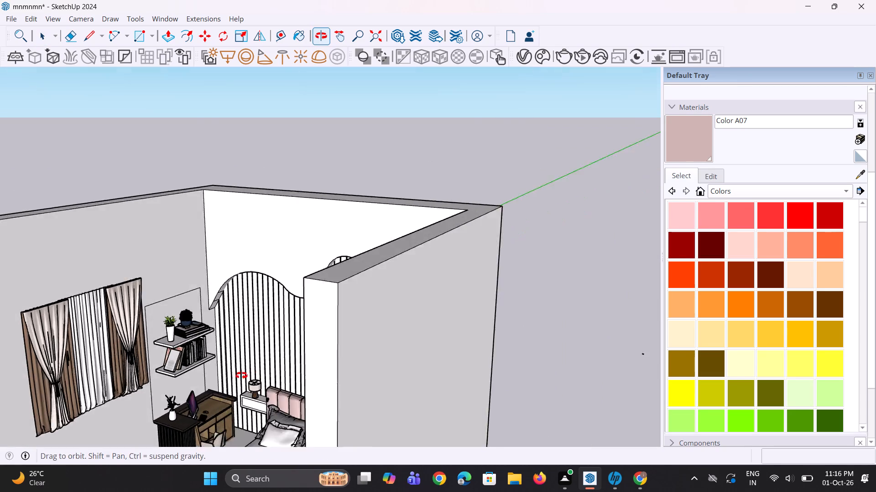
middle_click_drag(241, 375, 253, 370)
scroll(258, 366, "down", 4)
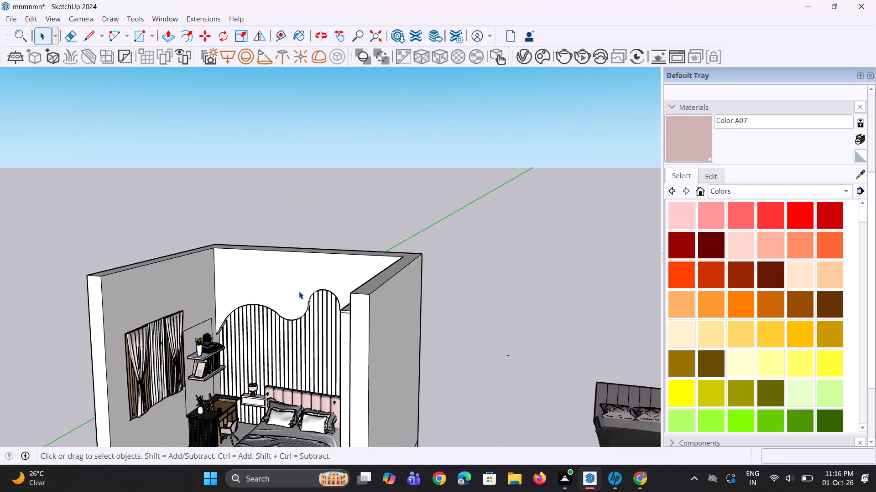
scroll(269, 270, "down", 4)
middle_click_drag(261, 298, 300, 318)
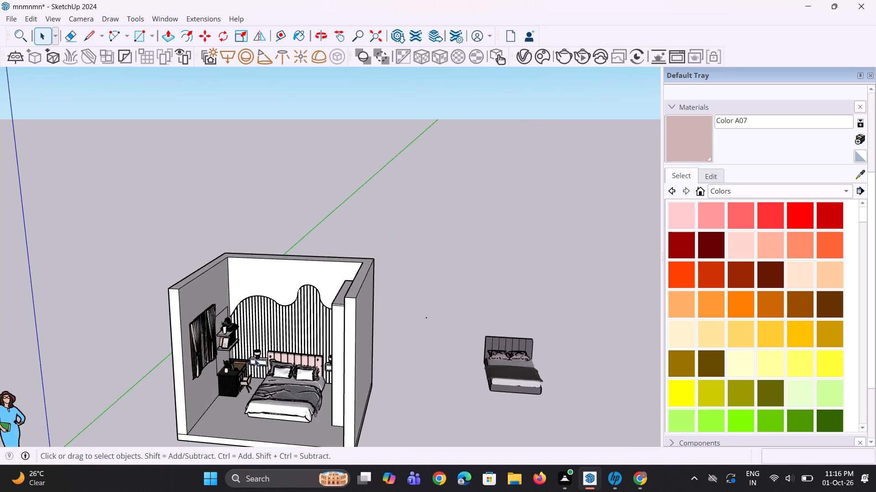
scroll(245, 363, "up", 7)
middle_click_drag(310, 367, 341, 354)
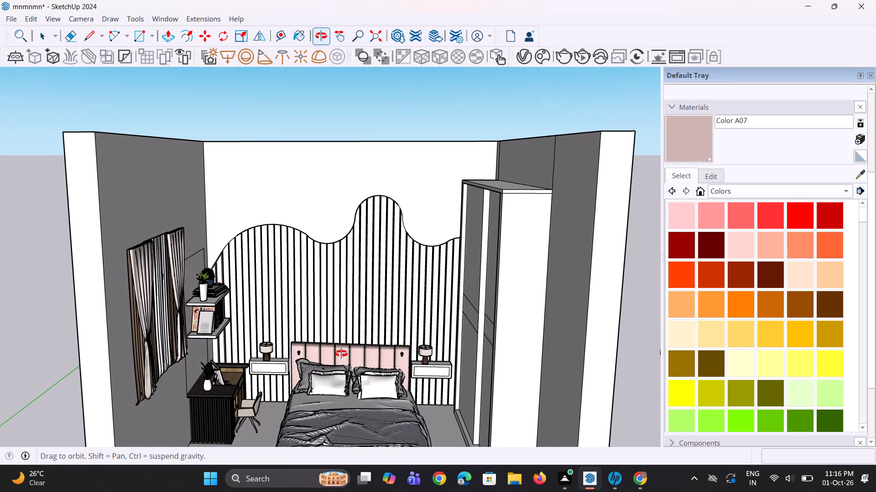
middle_click_drag(341, 354, 341, 353)
scroll(310, 362, "up", 2)
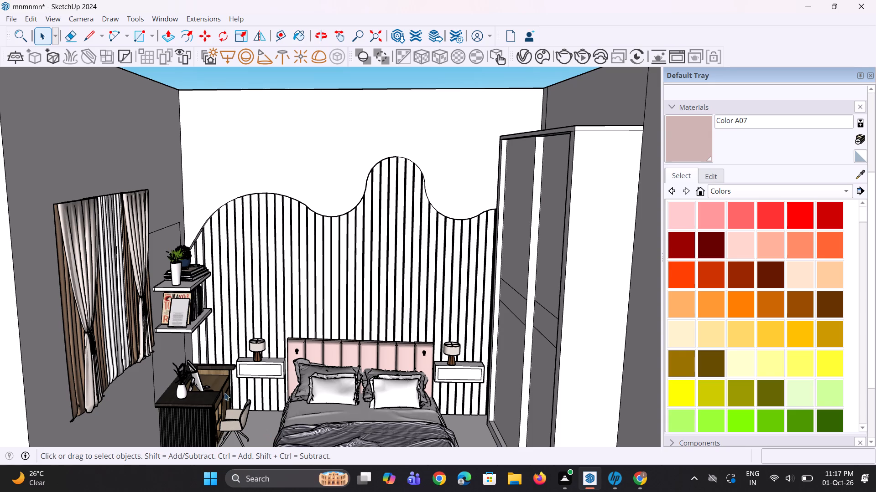
Erase the seam edge nearest the shelf-side room corner on the top face of the wavy slatted wall panel.
middle_click_drag(288, 324, 268, 225)
scroll(260, 227, "up", 1)
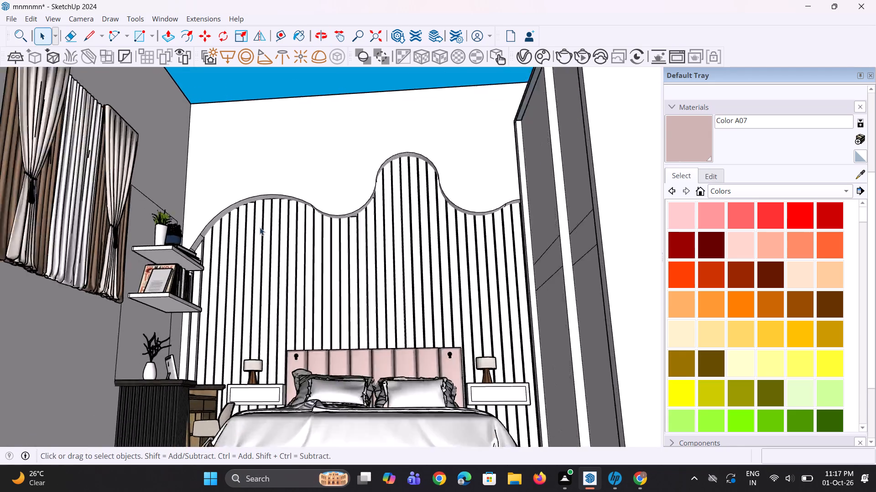
scroll(260, 227, "up", 6)
middle_click_drag(241, 222, 228, 178)
scroll(163, 260, "up", 2)
middle_click_drag(162, 265, 130, 293)
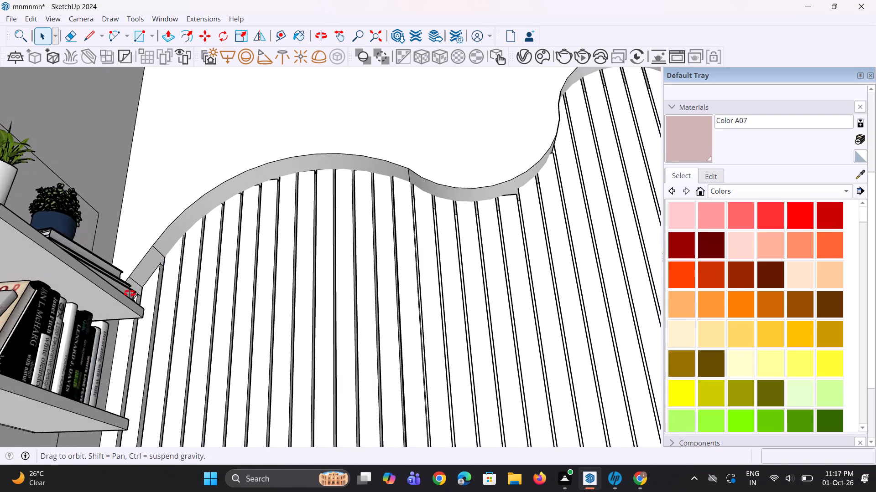
middle_click_drag(130, 293, 99, 294)
scroll(120, 299, "up", 3)
key("e")
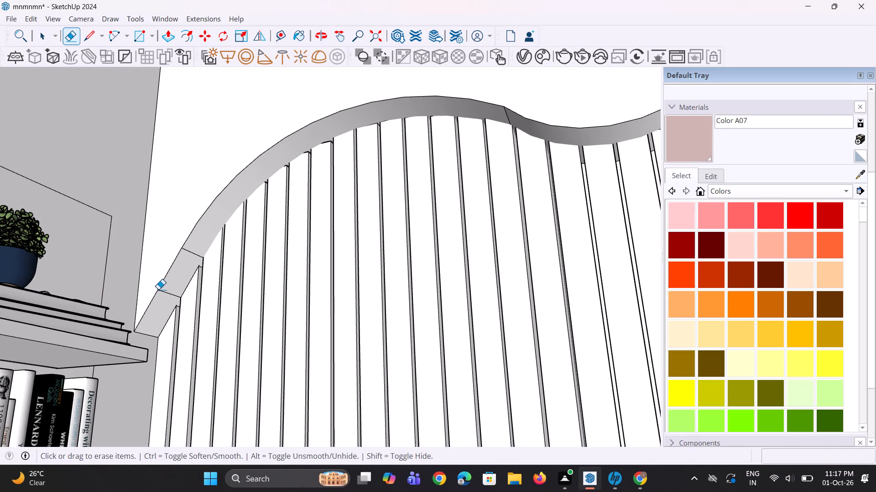
left_click(165, 293)
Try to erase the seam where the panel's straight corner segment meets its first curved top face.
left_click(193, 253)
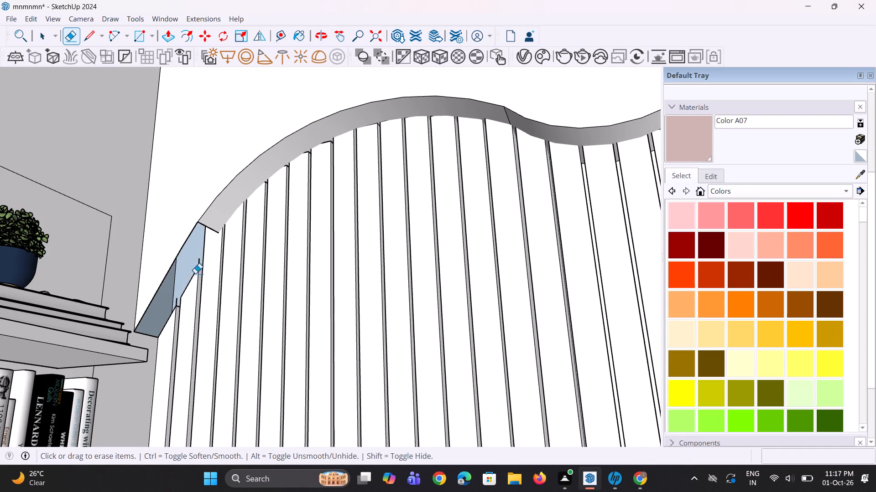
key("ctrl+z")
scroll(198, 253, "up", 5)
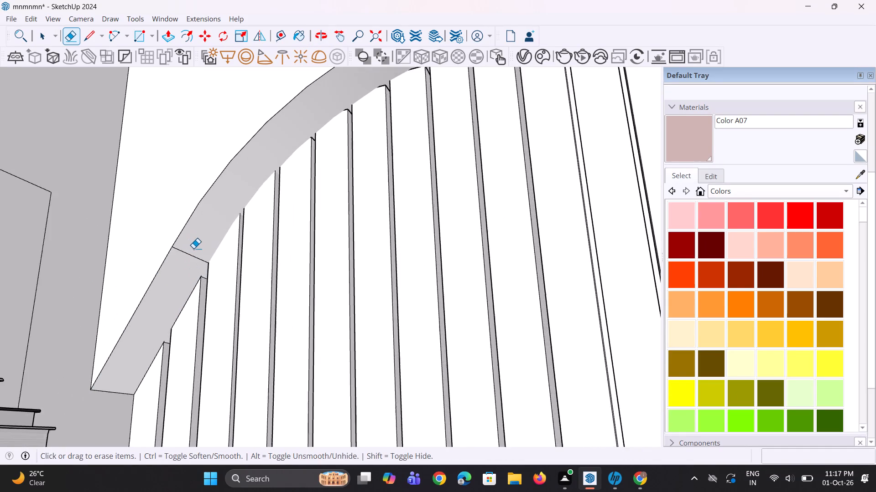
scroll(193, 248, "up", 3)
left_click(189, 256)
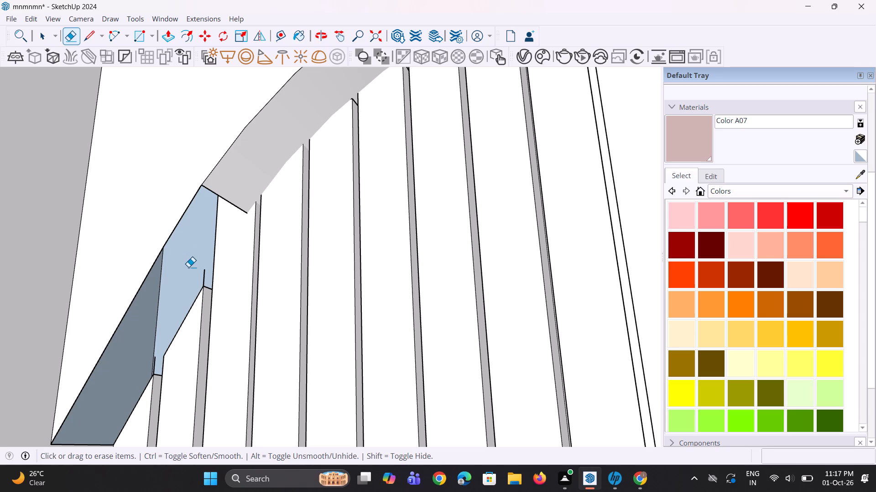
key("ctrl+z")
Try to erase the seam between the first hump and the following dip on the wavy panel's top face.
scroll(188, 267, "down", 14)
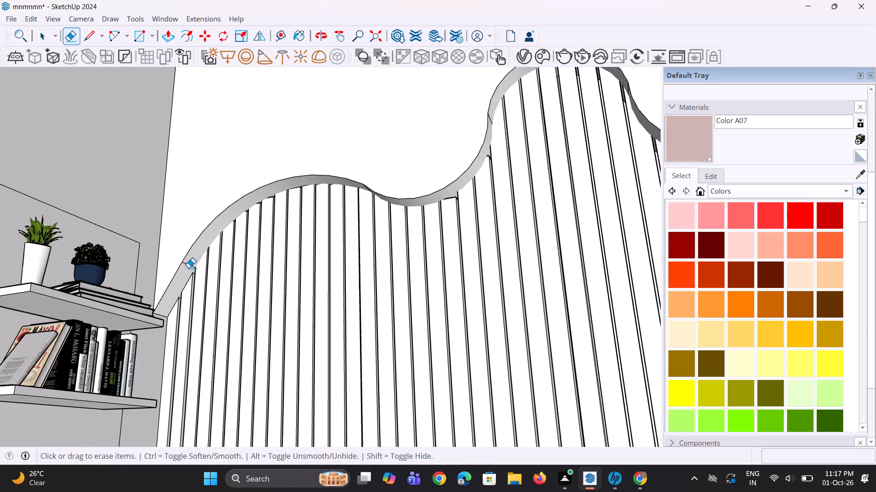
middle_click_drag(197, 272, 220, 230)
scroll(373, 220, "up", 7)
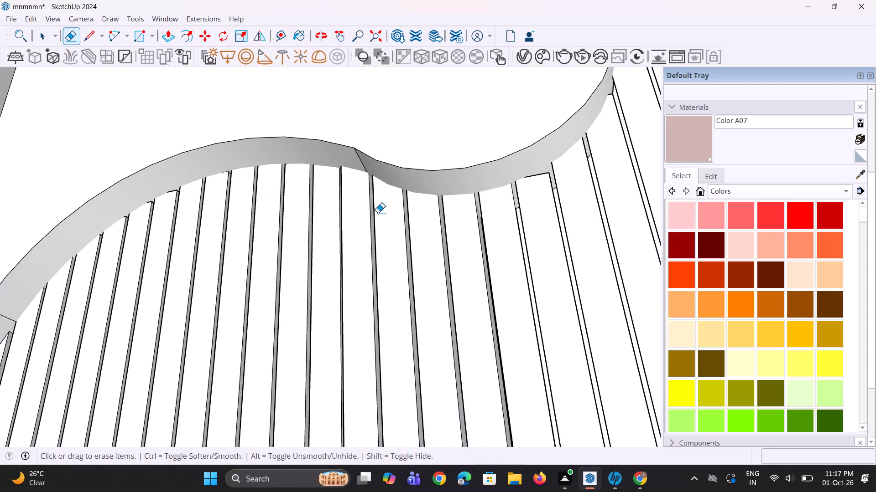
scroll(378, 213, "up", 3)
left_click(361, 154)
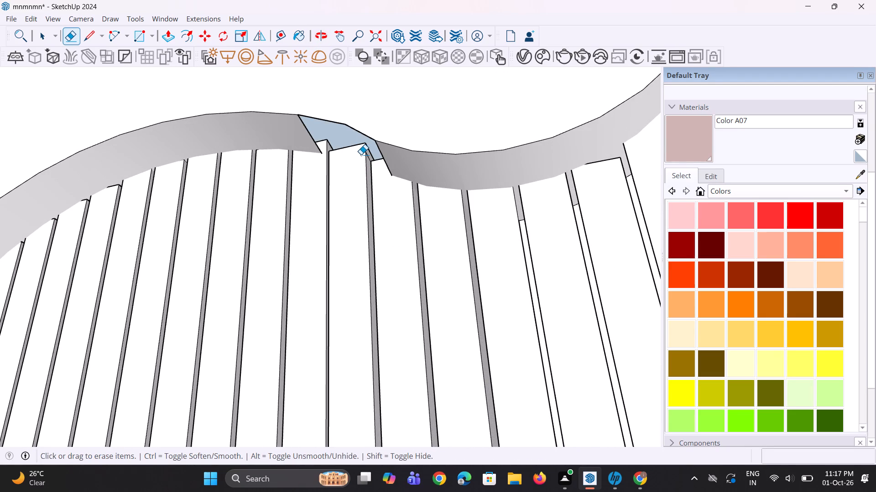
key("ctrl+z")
Examine the rest of the wavy slatted panel's top edge towards the wardrobe.
scroll(339, 241, "down", 15)
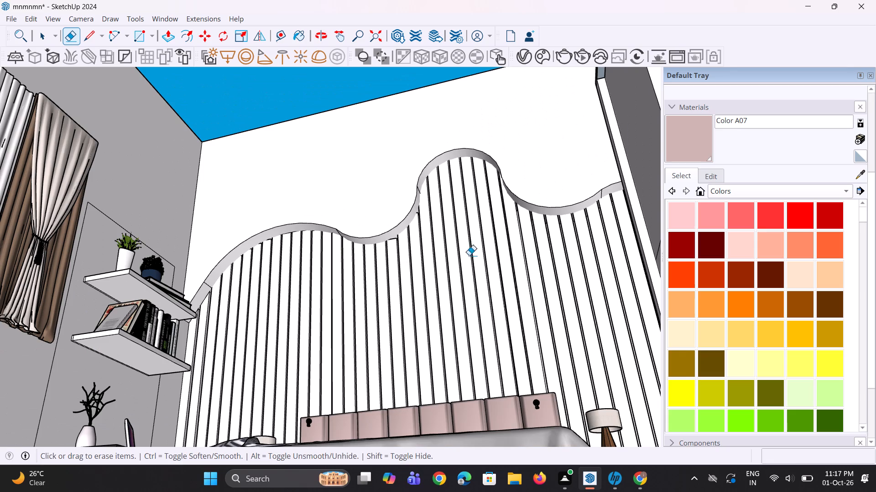
middle_click_drag(640, 221, 618, 241)
key("space")
key("space")
scroll(552, 227, "up", 1)
middle_click_drag(551, 227, 543, 186)
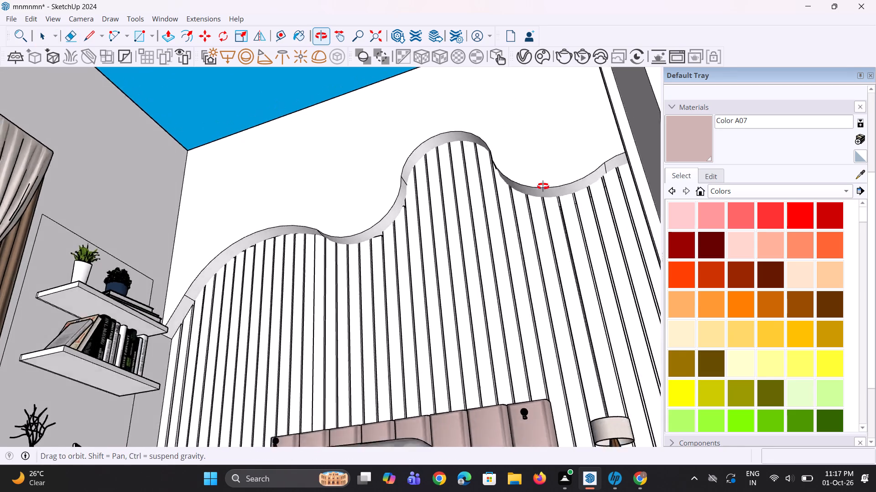
middle_click_drag(543, 186, 538, 156)
middle_click_drag(537, 191, 546, 287)
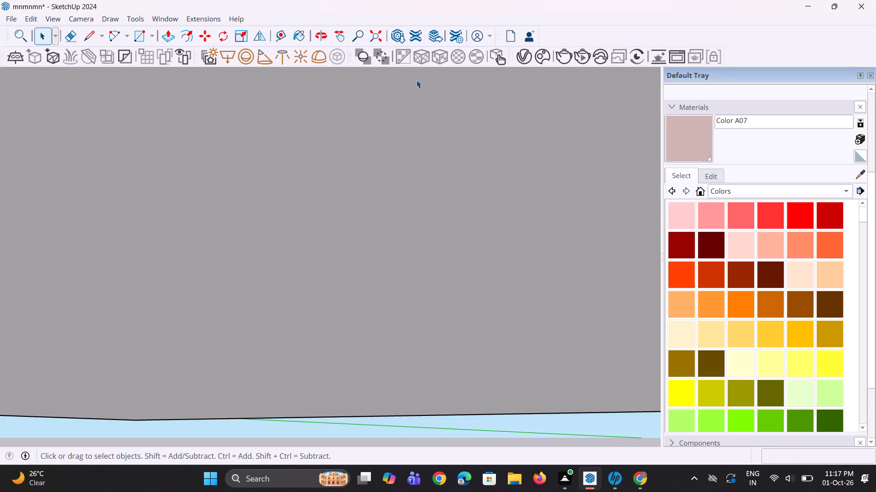
left_click(370, 39)
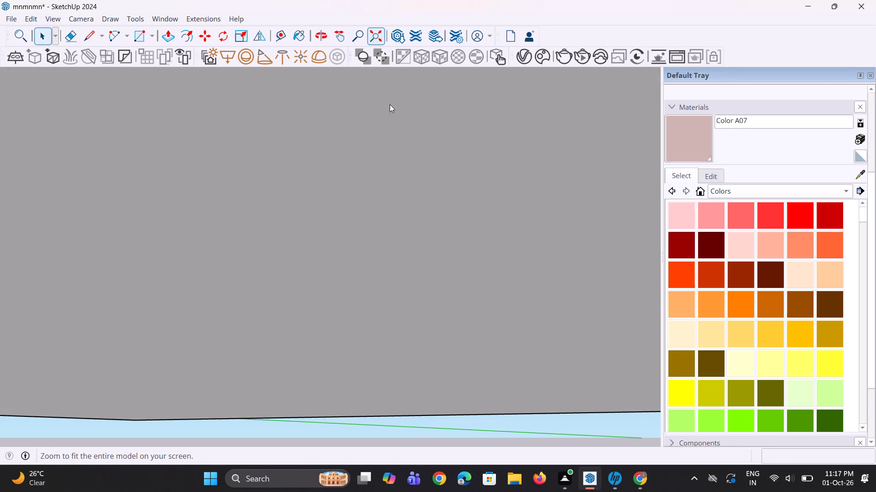
Group the wavy panel's top faces: the straight corner segment, first hump, following dip and second hump.
scroll(288, 254, "up", 8)
middle_click_drag(304, 323, 294, 307)
scroll(304, 323, "up", 1)
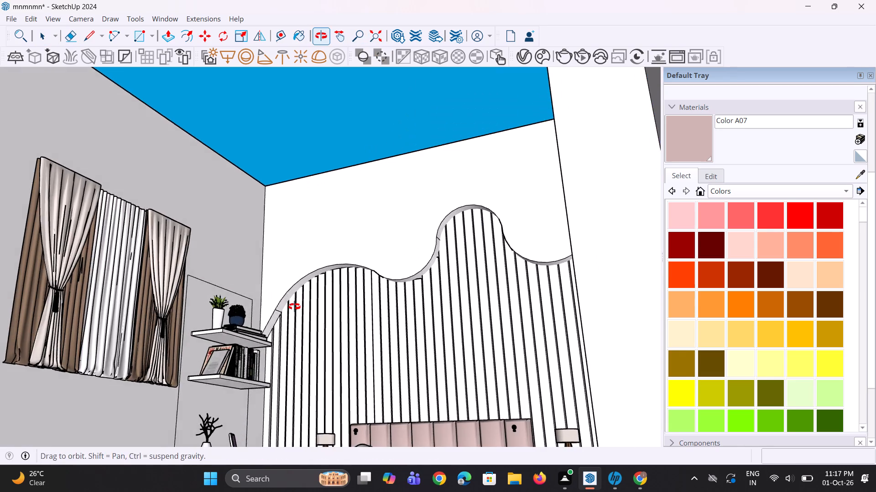
middle_click_drag(294, 307, 294, 305)
scroll(286, 325, "up", 8)
left_click(267, 329)
left_click(301, 271, "ctrl")
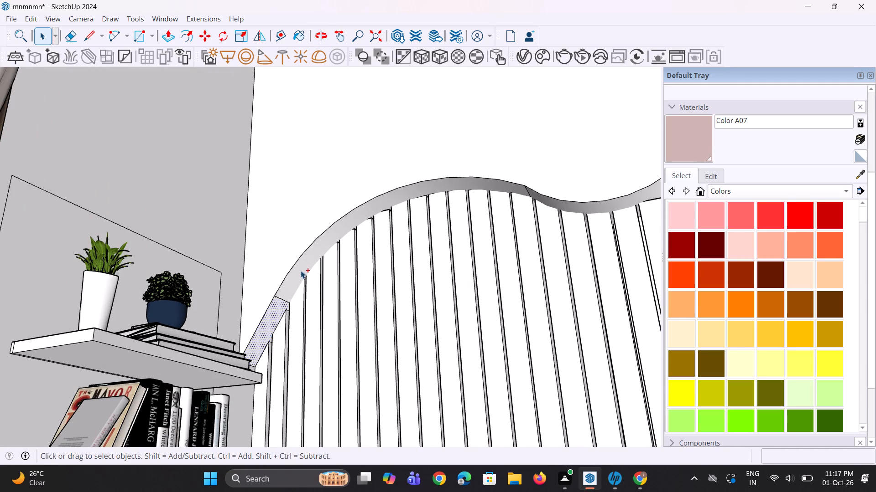
scroll(686, 192, "up", 2)
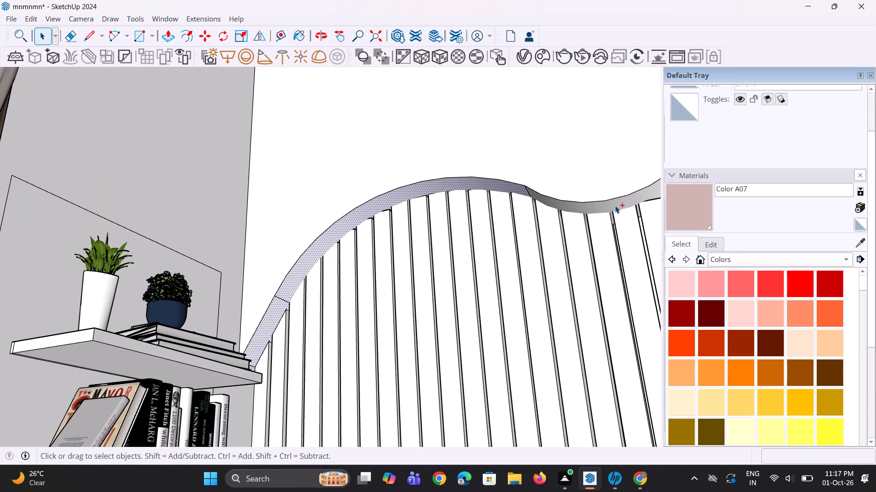
left_click(615, 205, "ctrl")
scroll(442, 245, "down", 7)
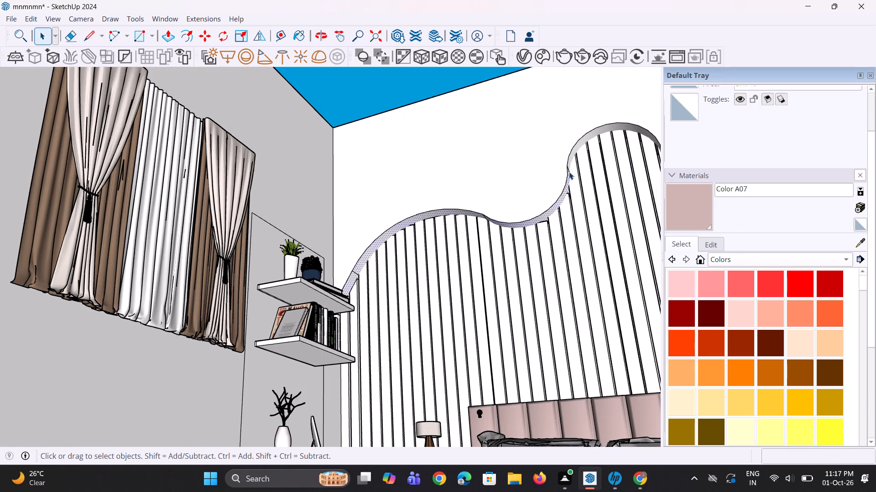
scroll(615, 159, "up", 6)
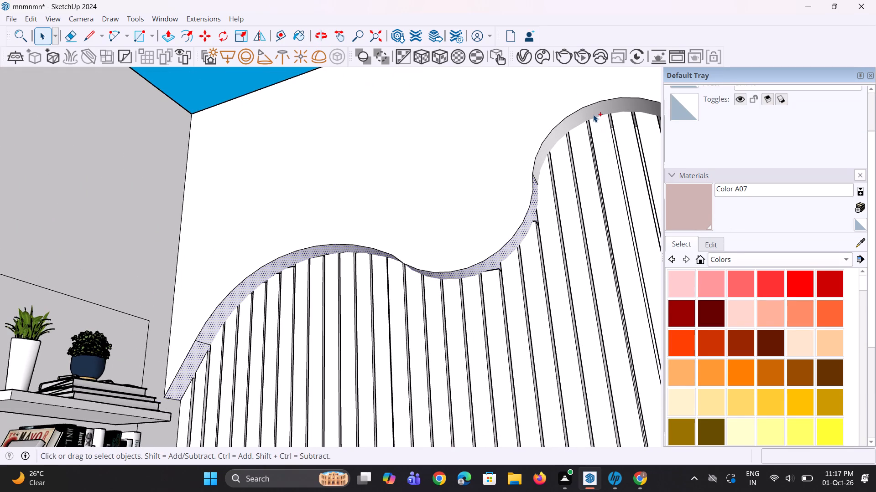
left_click(593, 114, "ctrl")
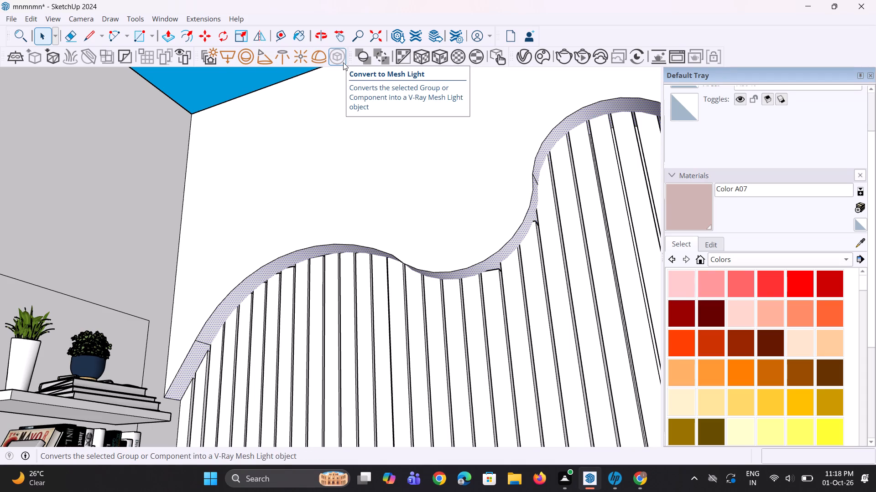
right_click(284, 261)
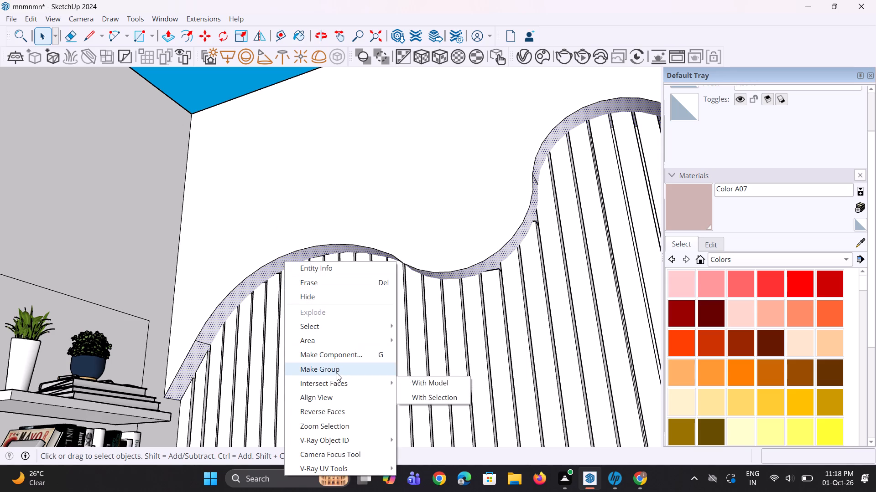
left_click(337, 373)
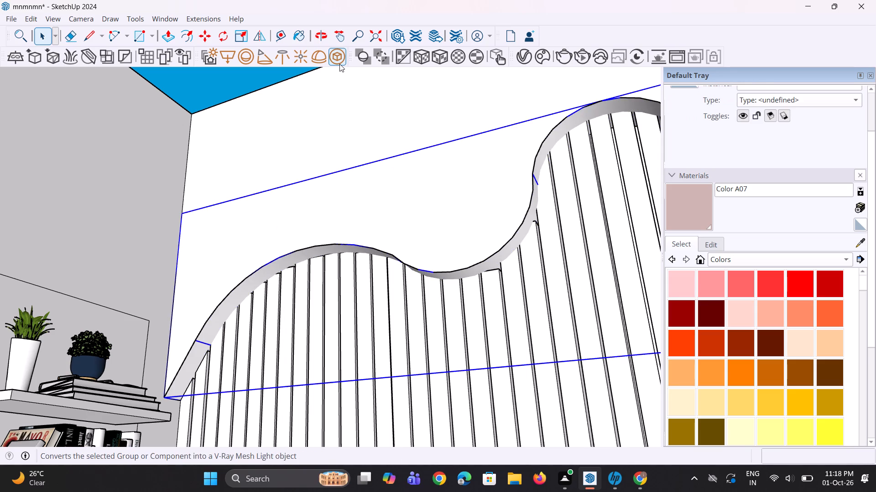
Convert the grouped top strip of the wavy panel into a V-Ray Mesh Light.
left_click(339, 64)
scroll(268, 276, "up", 1)
left_click(268, 276)
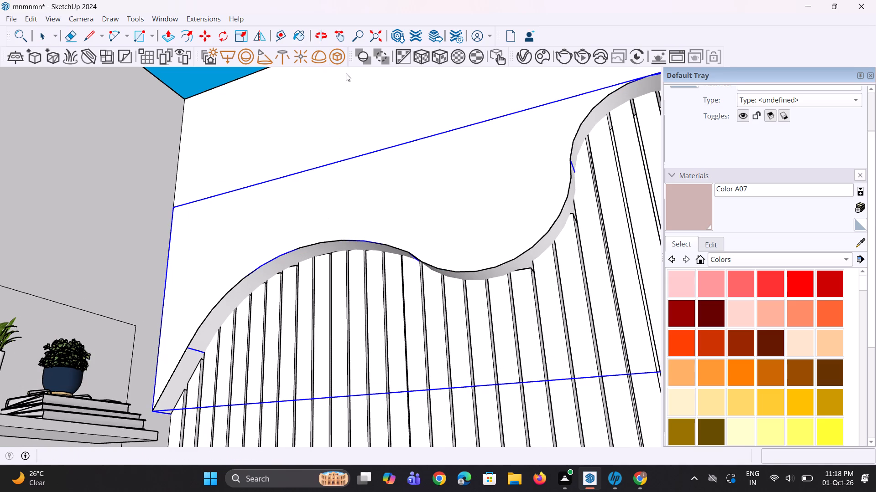
left_click(338, 59)
left_click(297, 257)
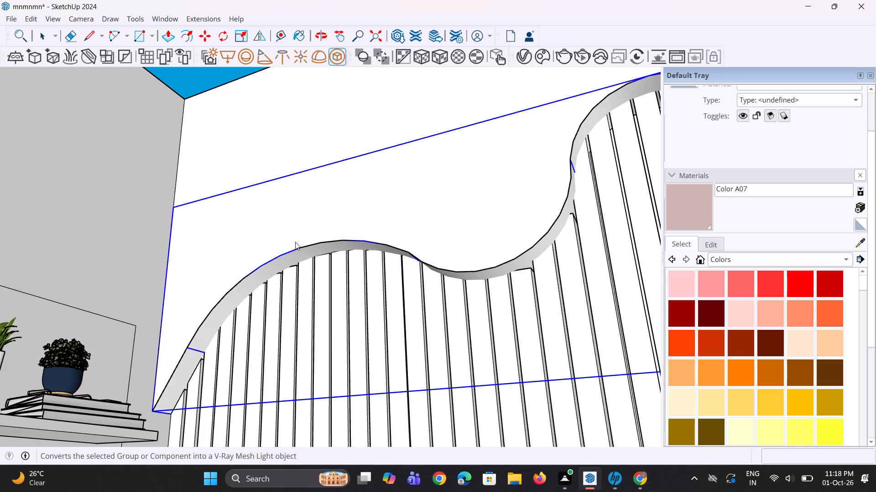
scroll(299, 241, "down", 2)
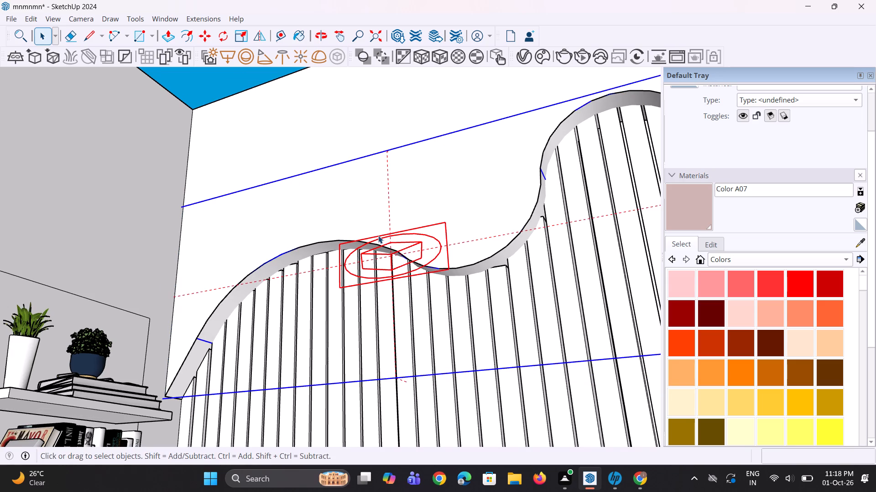
Place a V-Ray sphere light centred inside the shade of the bedside lamp nearest the desk.
scroll(268, 352, "down", 7)
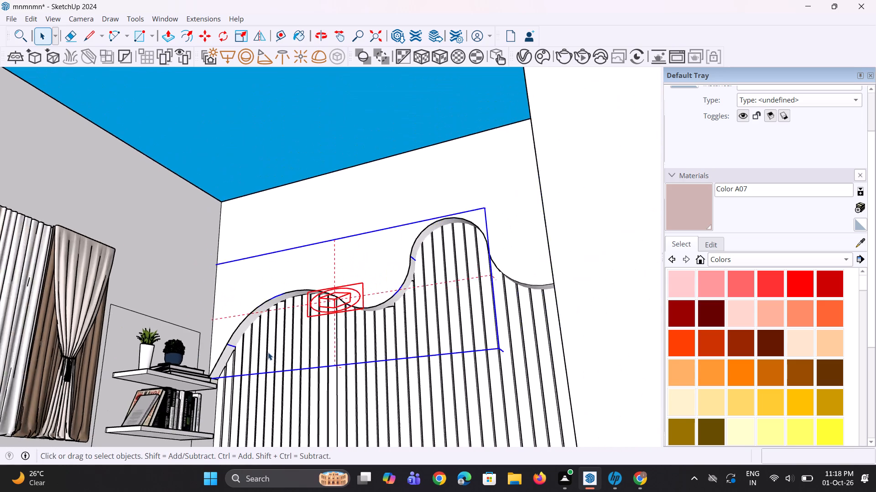
middle_click_drag(268, 354, 346, 416)
scroll(313, 367, "down", 5)
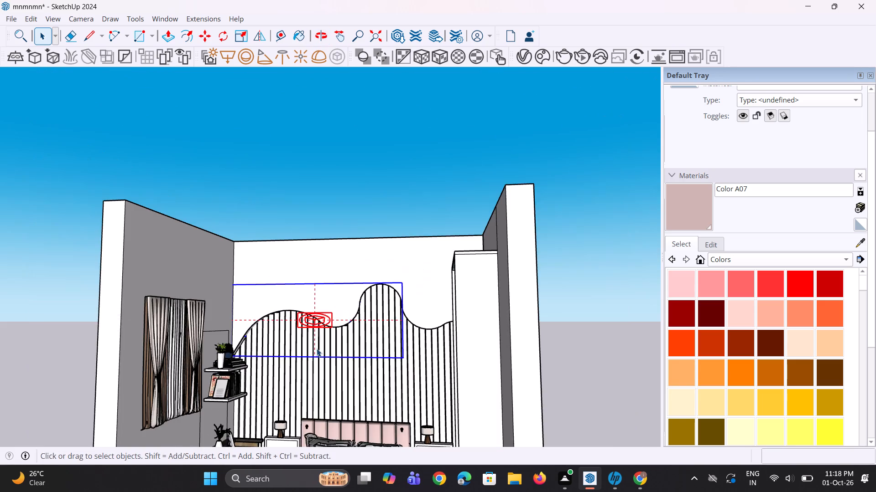
scroll(317, 348, "down", 3)
middle_click_drag(312, 371, 311, 415)
scroll(301, 421, "up", 8)
middle_click_drag(280, 403, 295, 432)
scroll(302, 391, "up", 8)
middle_click_drag(273, 370, 287, 403)
scroll(287, 403, "up", 1)
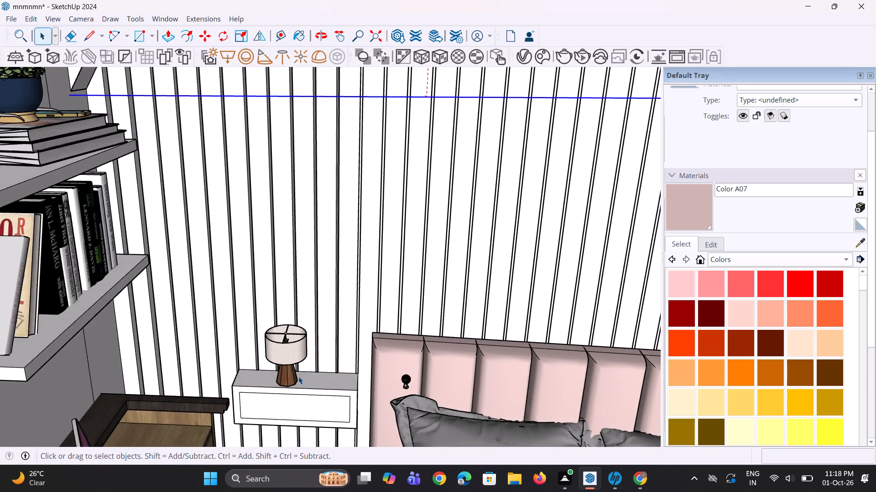
scroll(298, 375, "up", 4)
middle_click_drag(282, 357, 291, 410)
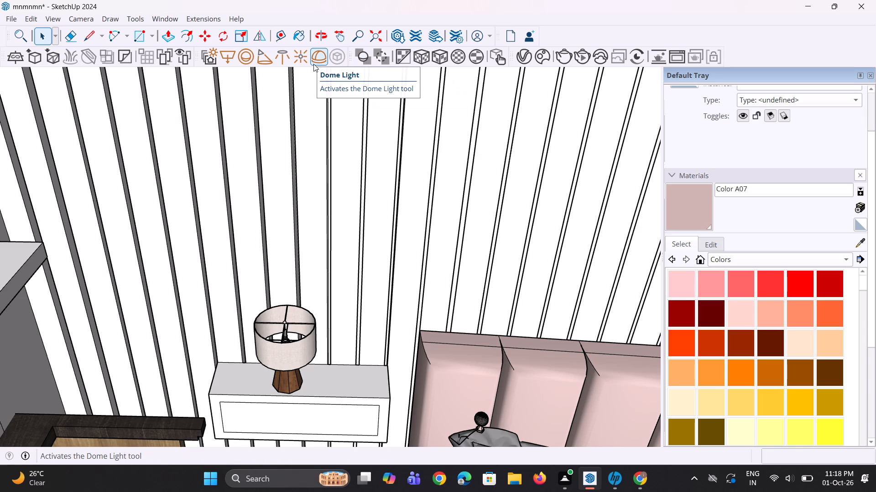
left_click(250, 61)
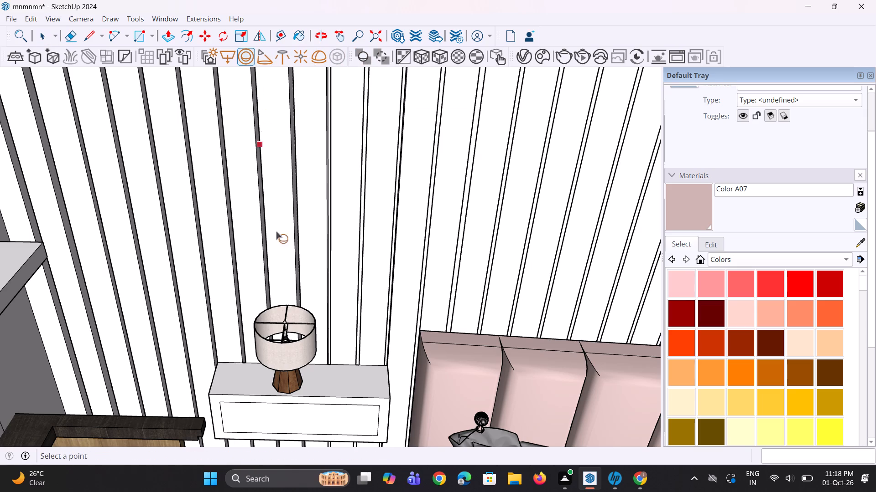
scroll(273, 319, "up", 6)
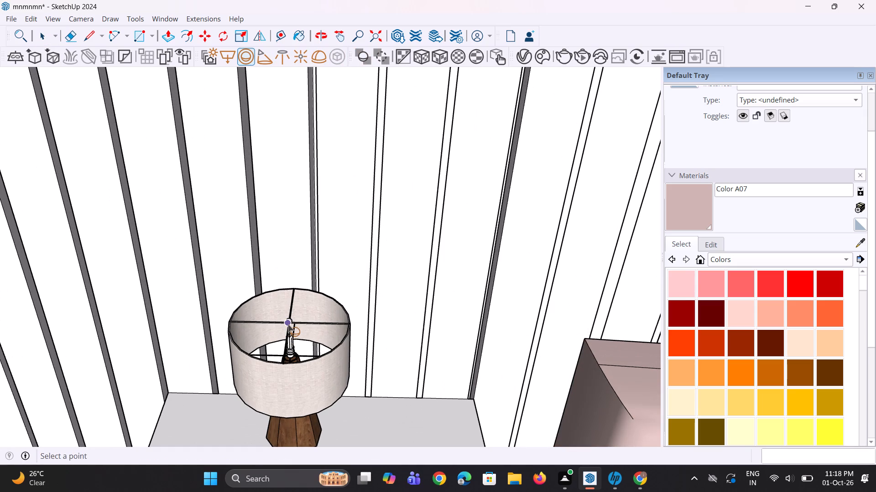
left_click(288, 323)
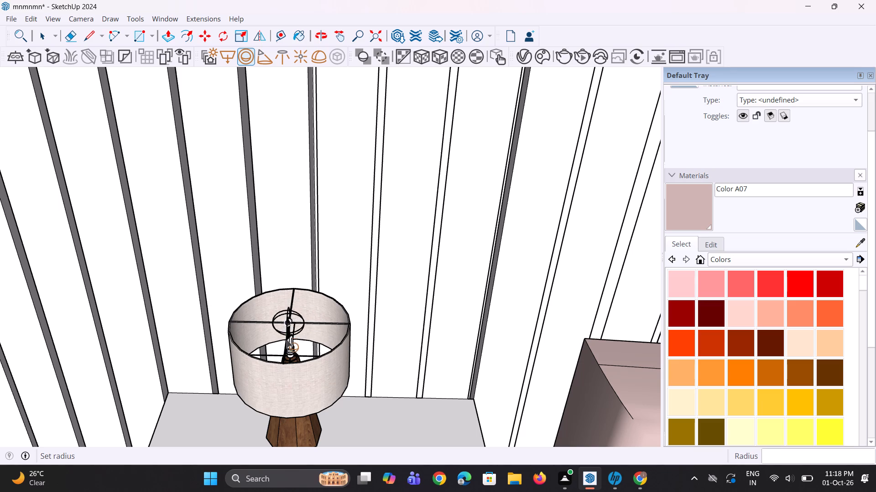
left_click(290, 348)
middle_click_drag(326, 343, 262, 317)
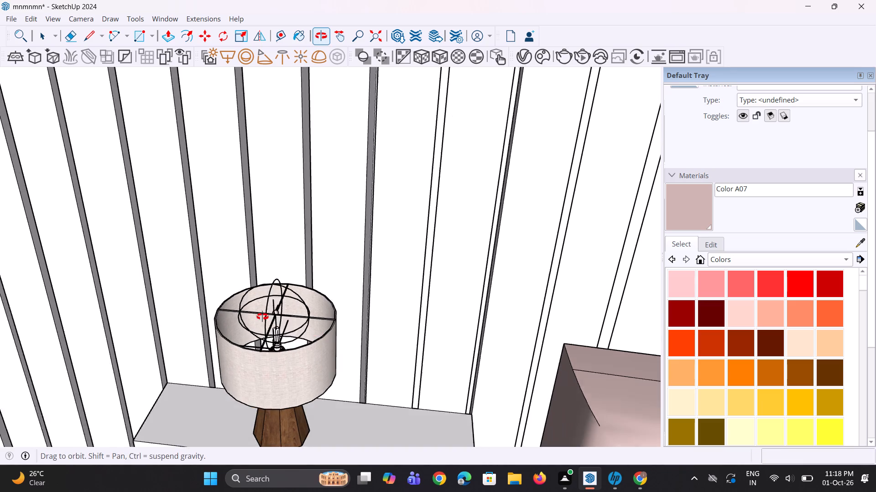
middle_click_drag(262, 317, 298, 315)
Place a second V-Ray sphere light centred inside the shade of the bedside lamp on the wardrobe side.
scroll(271, 309, "down", 6)
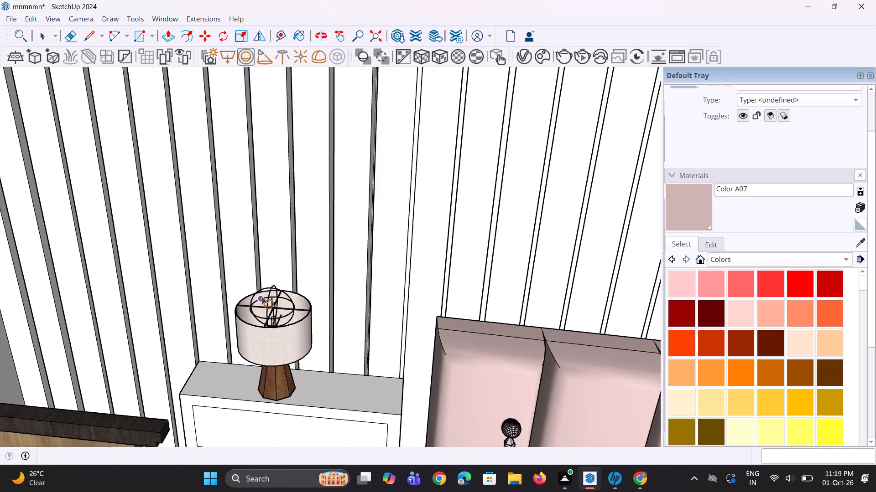
scroll(261, 297, "down", 6)
left_click(240, 61)
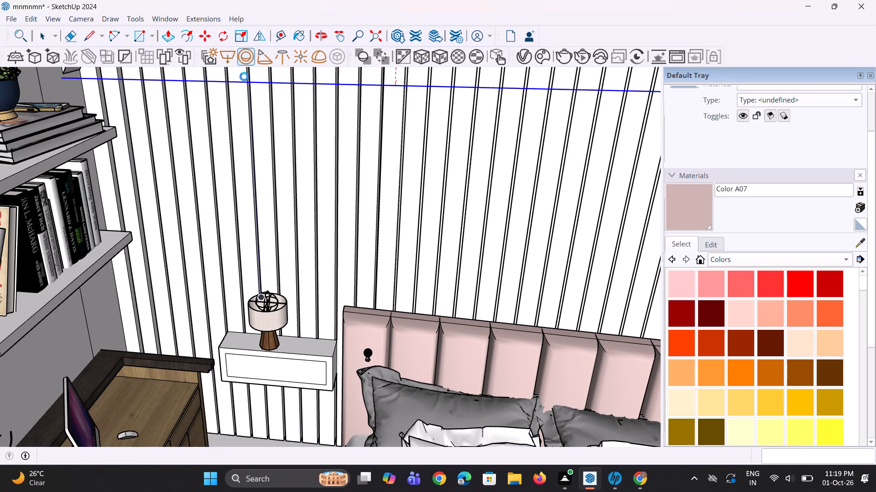
scroll(211, 269, "down", 10)
scroll(547, 306, "up", 2)
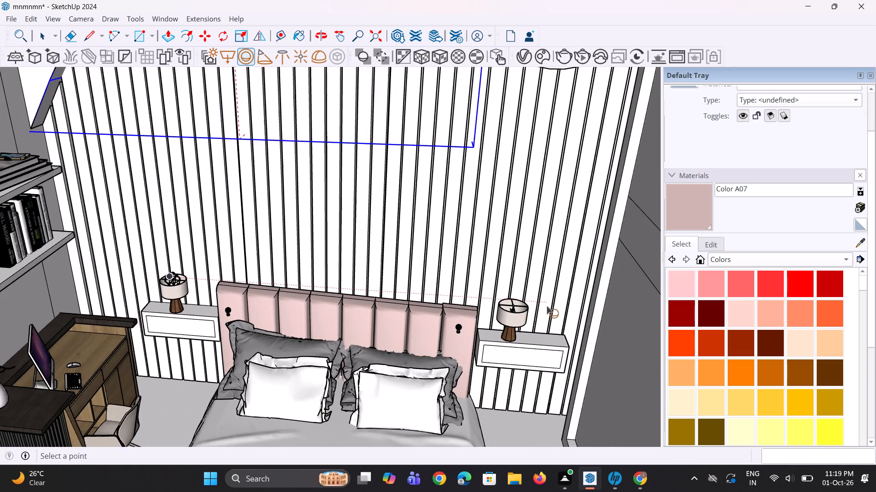
scroll(531, 308, "up", 16)
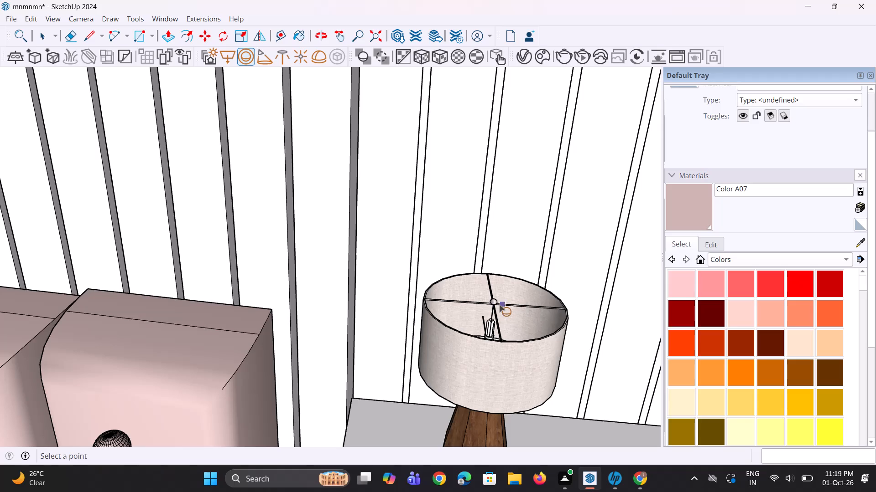
left_click(495, 303)
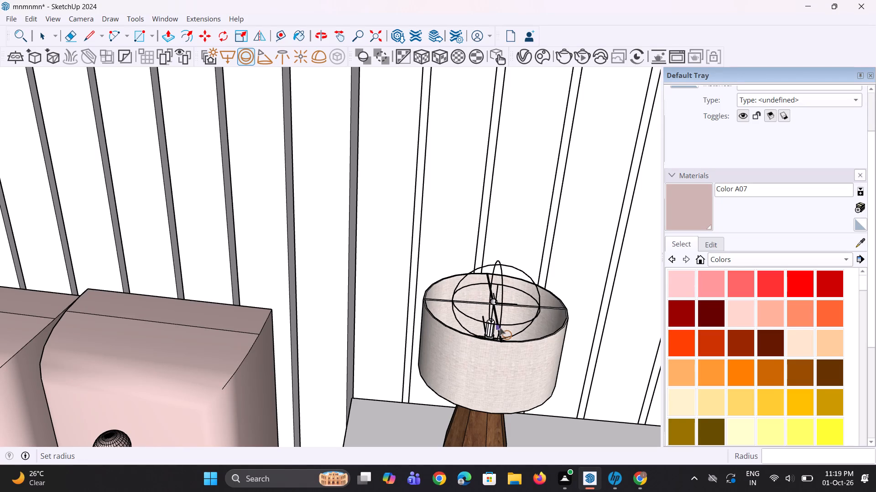
left_click(500, 328)
middle_click_drag(553, 285, 431, 342)
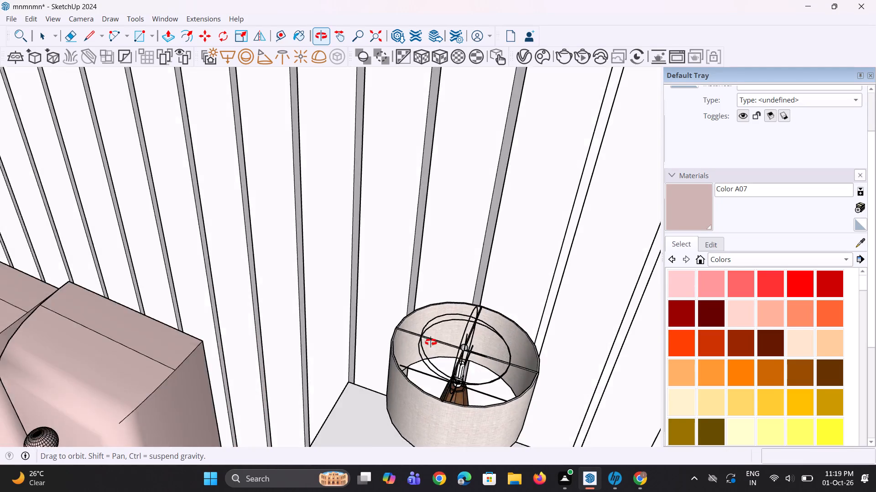
middle_click_drag(431, 342, 479, 314)
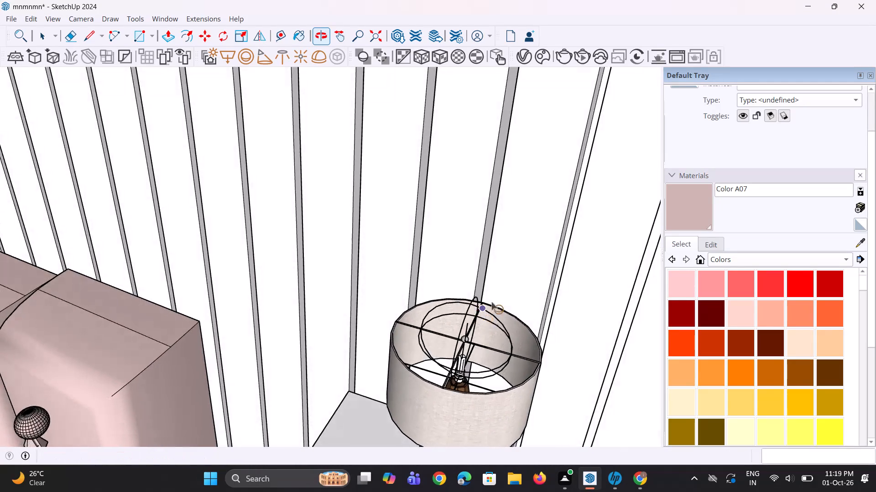
scroll(505, 294, "down", 20)
middle_click_drag(441, 308, 443, 304)
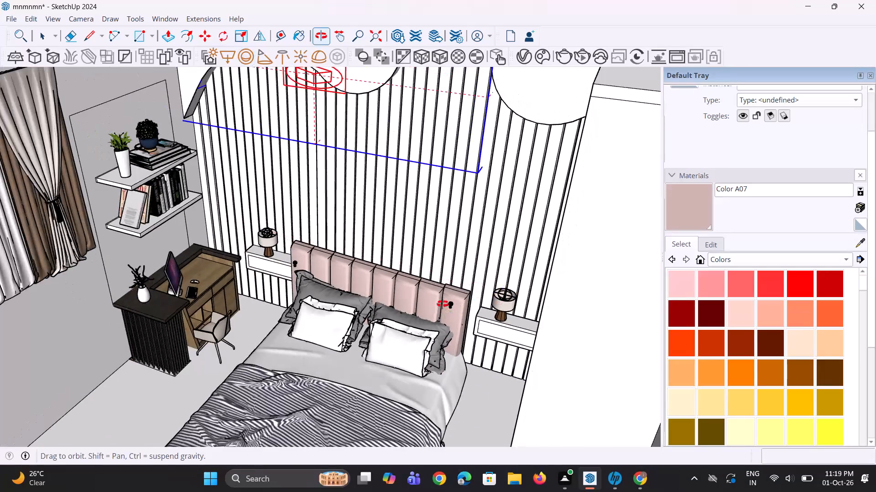
middle_click_drag(443, 304, 459, 284)
Scale the row of books on the lower wall shelf down to about 0.77 of its height.
scroll(232, 289, "up", 2)
middle_click_drag(203, 280, 198, 249)
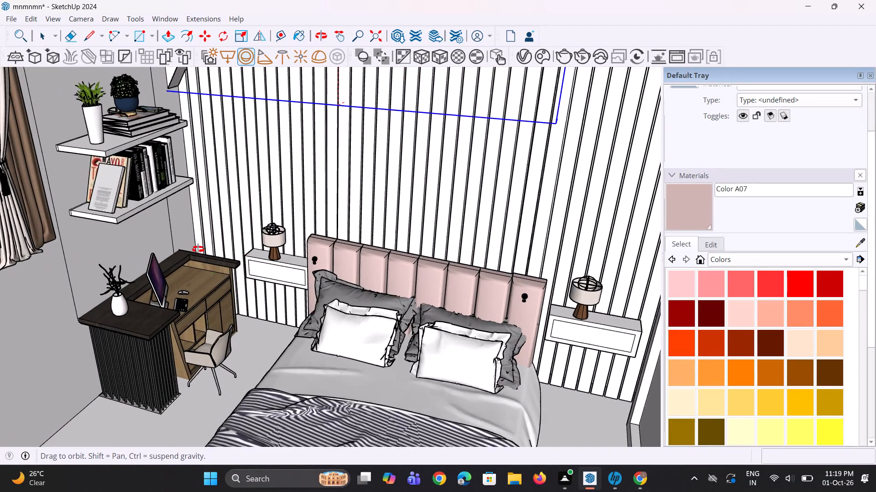
middle_click_drag(198, 249, 194, 204)
middle_click_drag(177, 249, 179, 225)
scroll(125, 158, "up", 6)
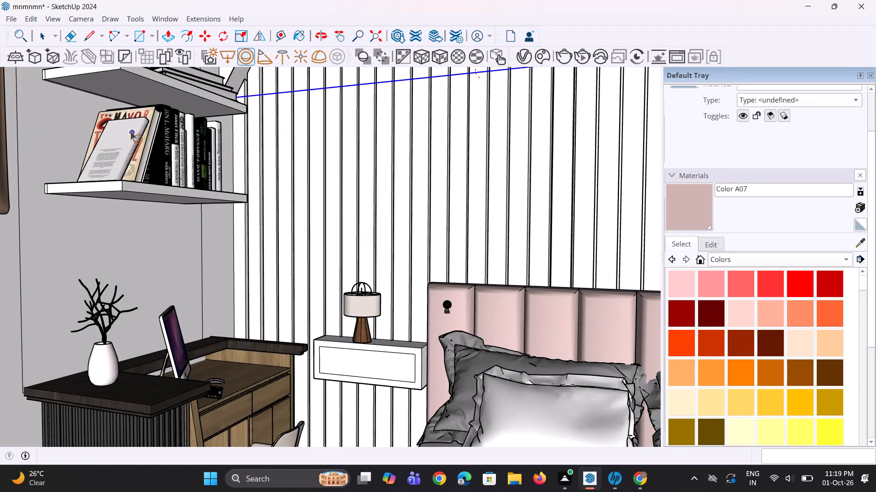
scroll(101, 150, "up", 1)
middle_click_drag(98, 156, 96, 161)
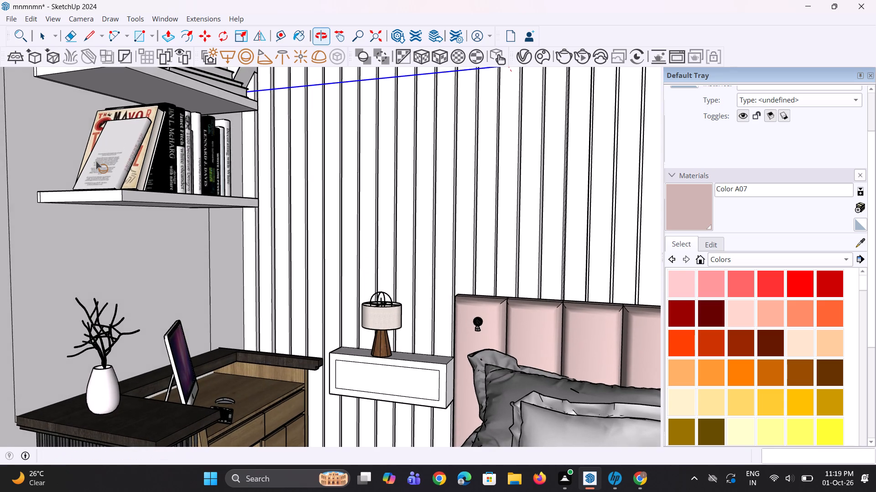
key("space")
key("space")
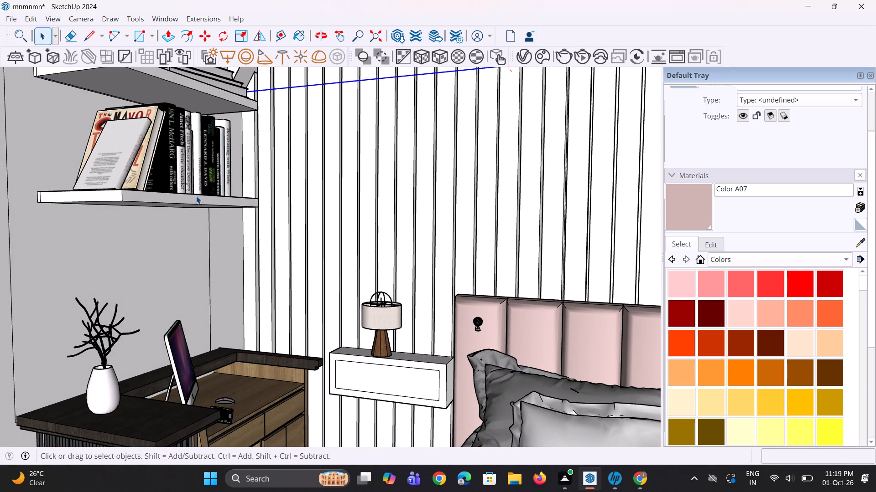
scroll(196, 196, "down", 3)
scroll(174, 182, "up", 3)
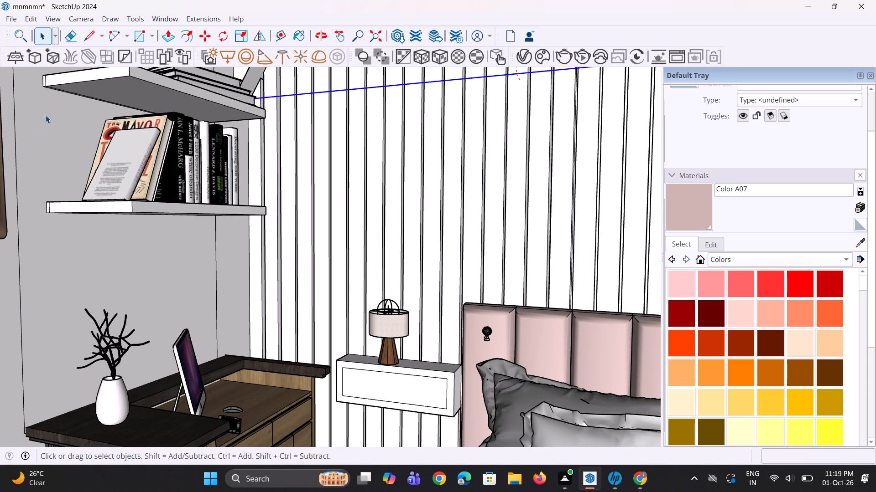
left_click(72, 94)
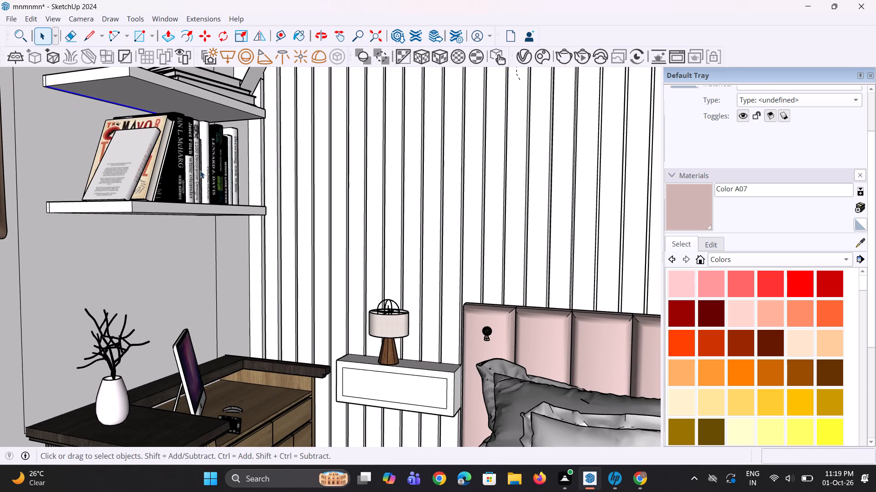
middle_click_drag(203, 177, 177, 217)
left_click(194, 194)
key("s")
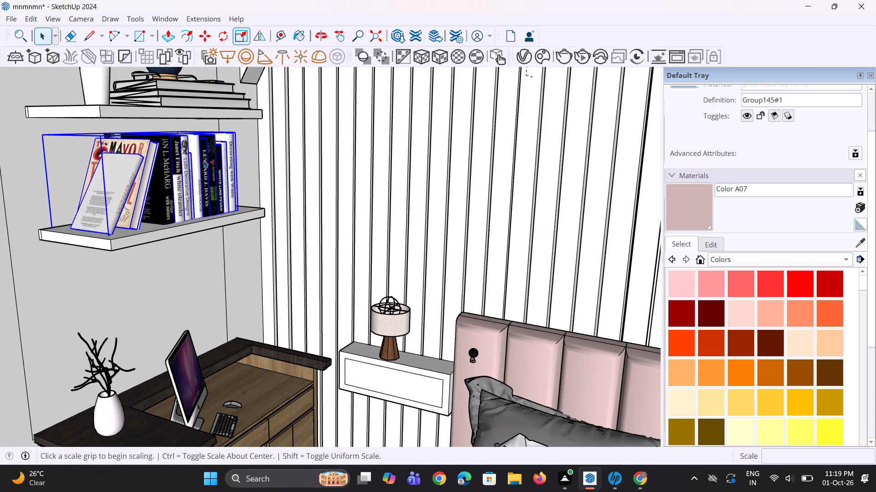
middle_click_drag(162, 150, 149, 208)
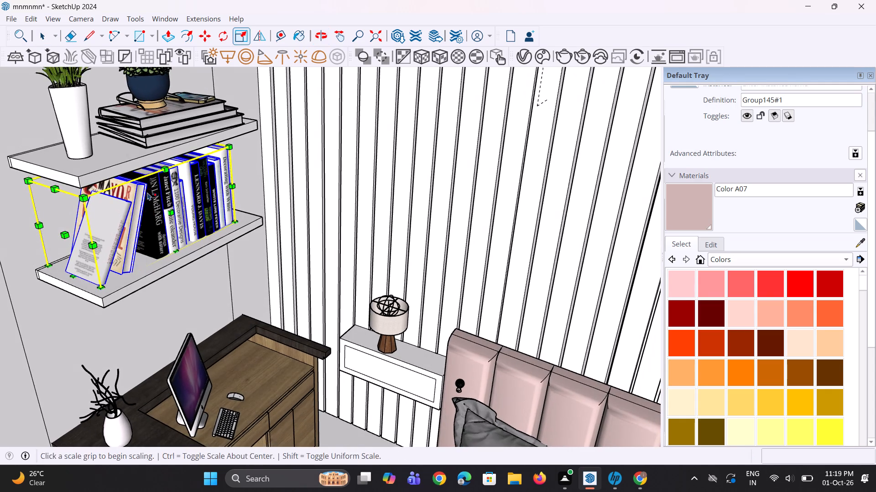
middle_click_drag(147, 192, 144, 170)
left_click(138, 147)
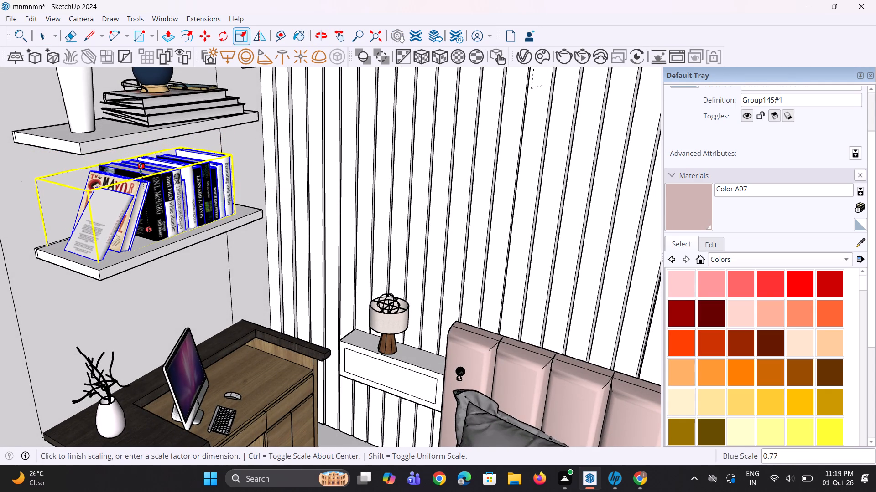
left_click(141, 170)
middle_click_drag(153, 199, 149, 144)
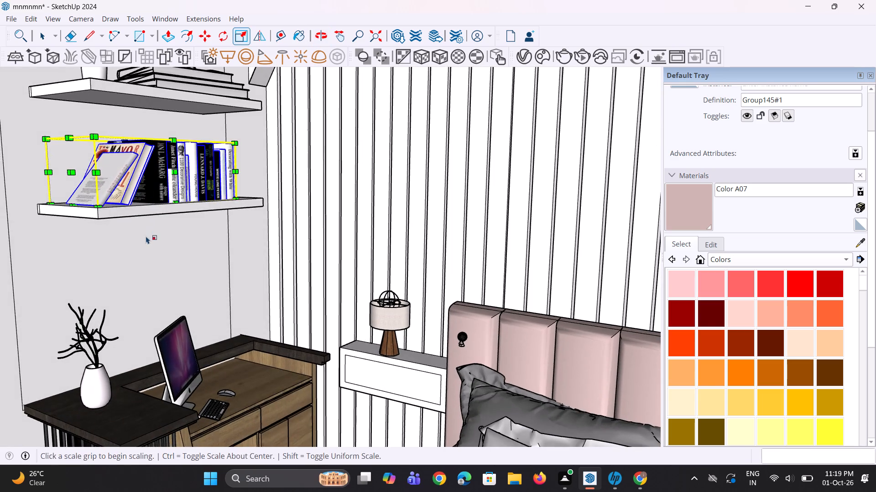
Copy the line along the wall side of the lower shelf's underside about 3/4" towards the shelf's front.
scroll(146, 236, "down", 2)
middle_click_drag(155, 231, 147, 159)
scroll(155, 231, "up", 1)
key("space")
key("space")
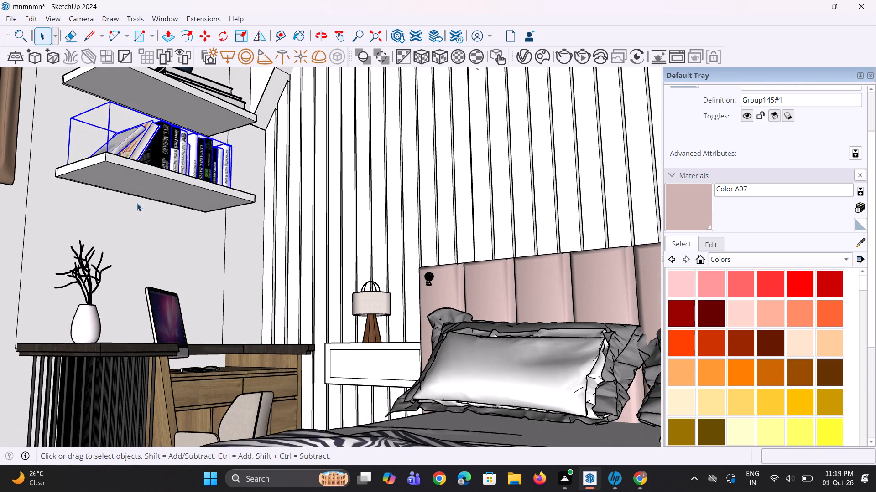
middle_click_drag(117, 197, 116, 177)
scroll(110, 193, "up", 6)
middle_click_drag(75, 181, 75, 161)
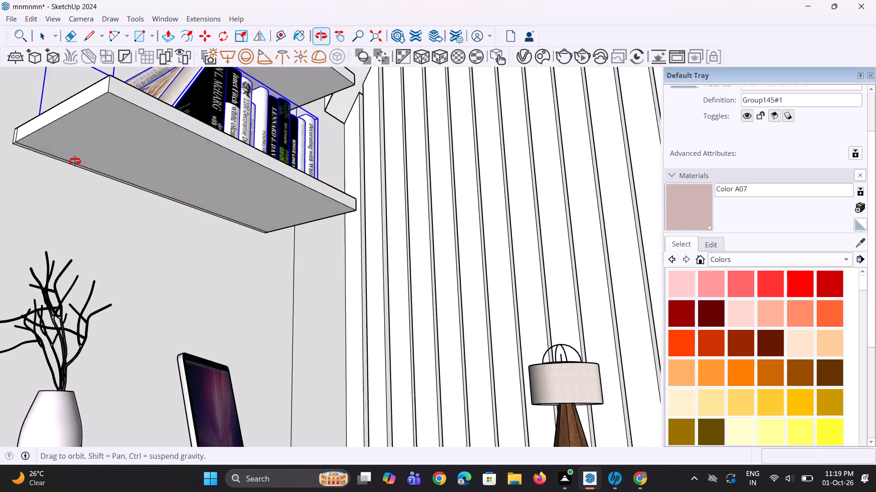
middle_click_drag(75, 161, 75, 157)
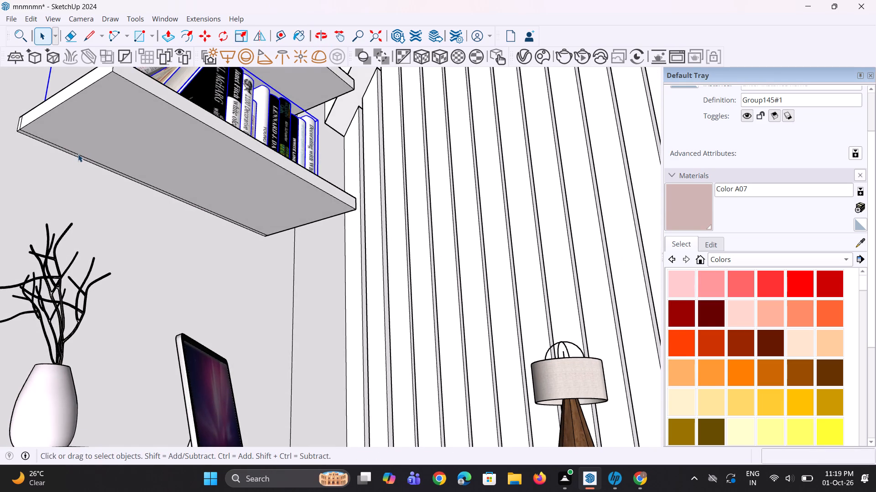
scroll(78, 154, "up", 5)
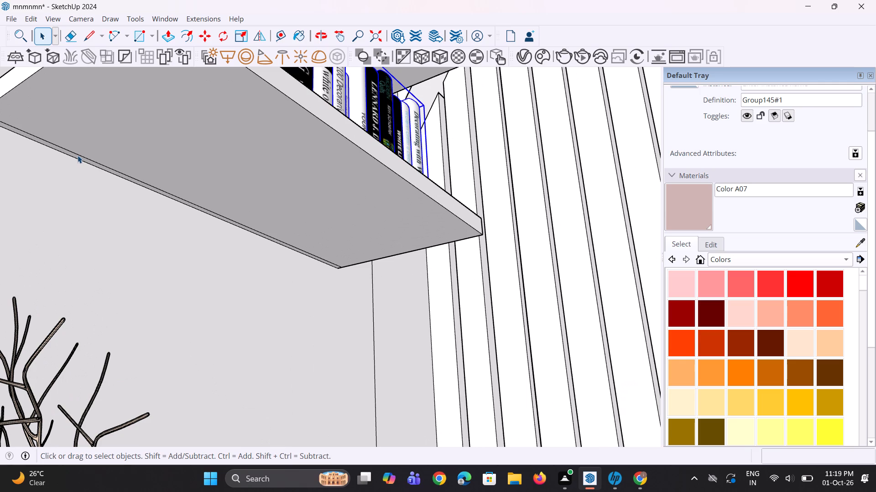
left_click(78, 155)
key("m")
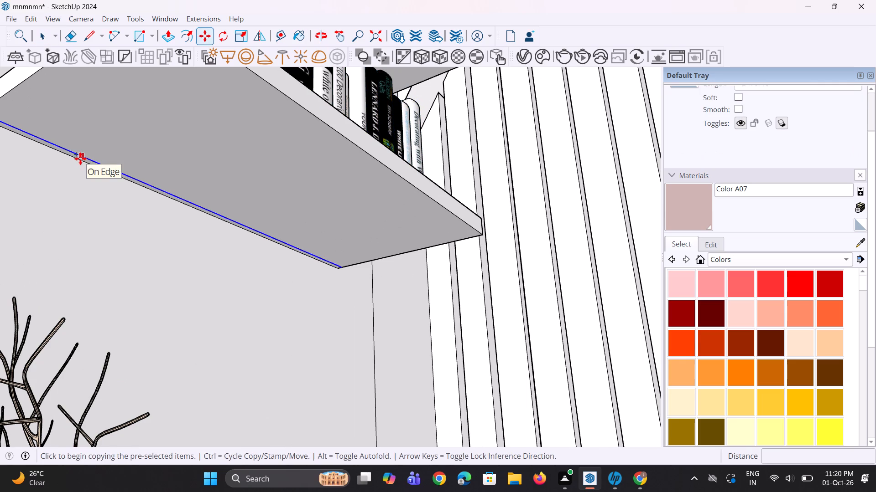
scroll(85, 159, "down", 5)
scroll(24, 138, "up", 3)
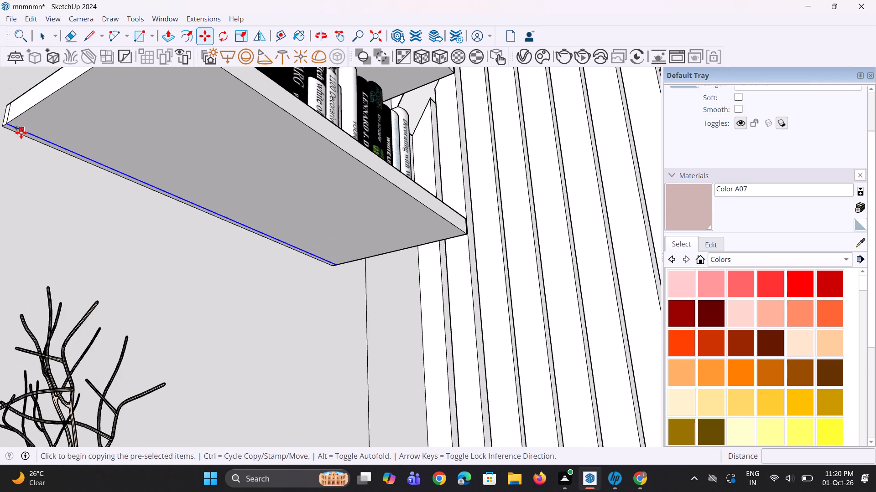
left_click(10, 127)
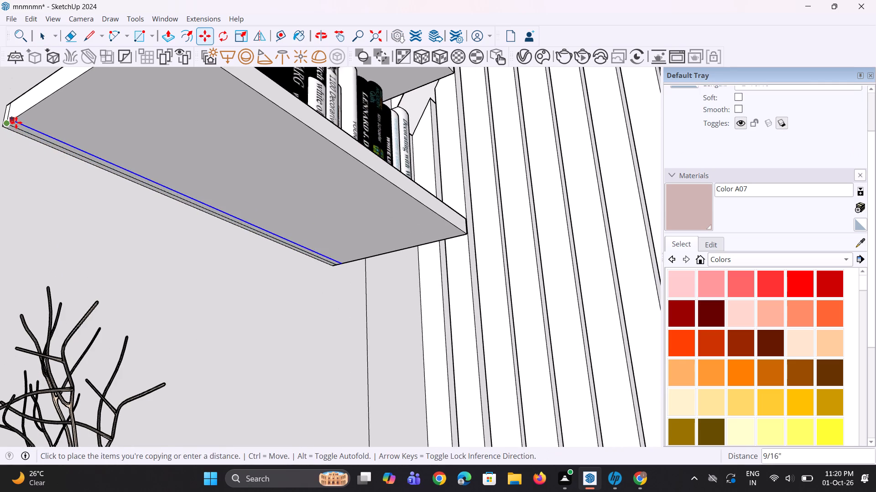
left_click(16, 122)
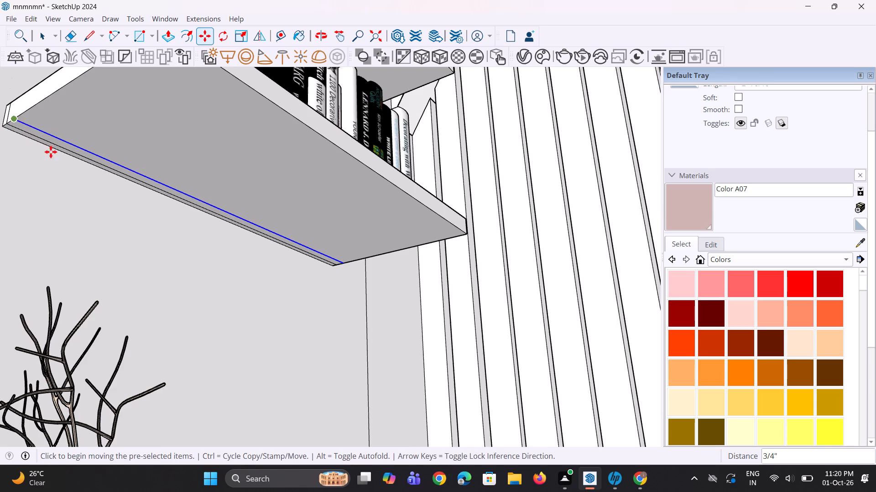
scroll(125, 193, "down", 6)
key("space")
key("space")
Copy the matching wall-side line on the upper shelf's underside a short distance inward to outline a narrow strip.
middle_click_drag(158, 199, 164, 209)
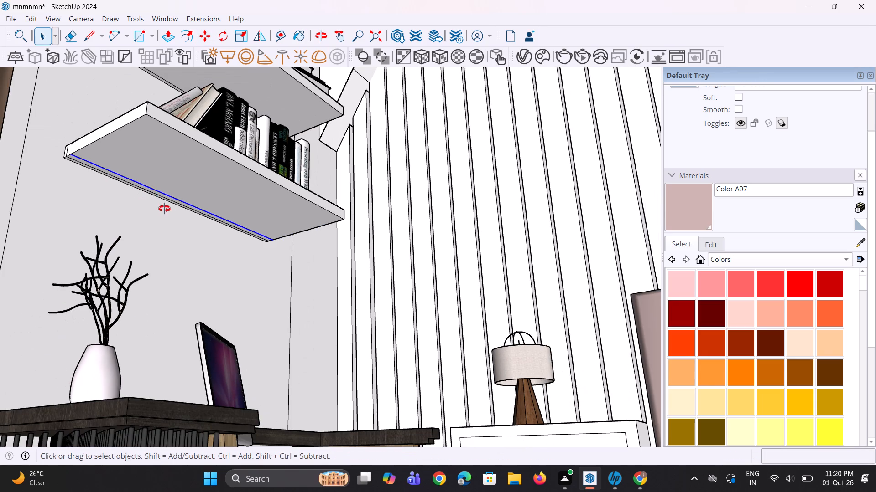
middle_click_drag(164, 209, 170, 216)
scroll(175, 216, "down", 6)
scroll(89, 85, "up", 6)
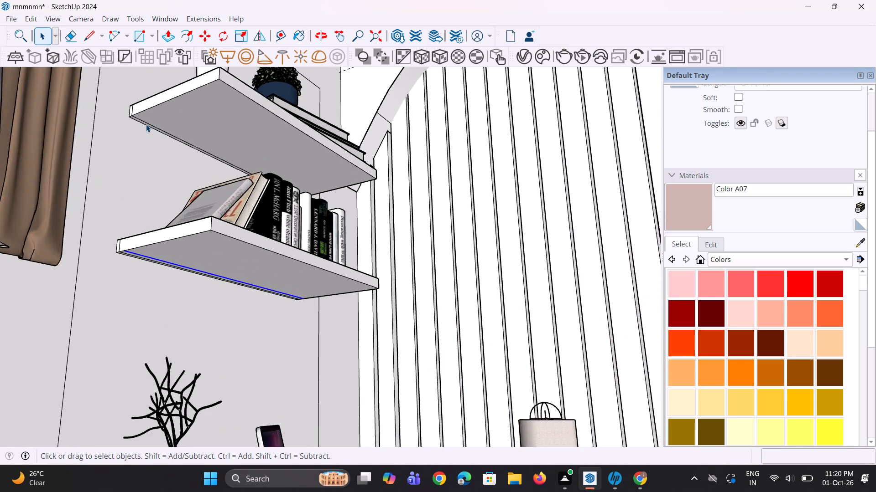
scroll(146, 124, "up", 6)
left_click(137, 118)
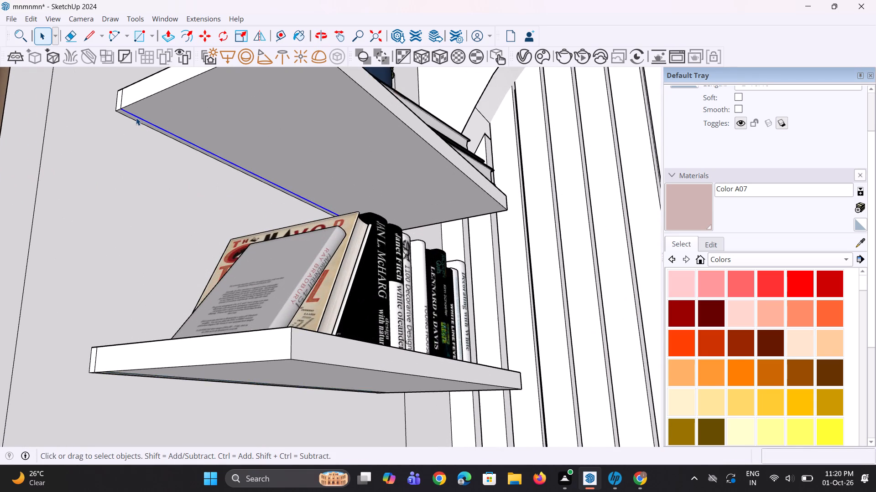
scroll(136, 118, "up", 2)
key("m")
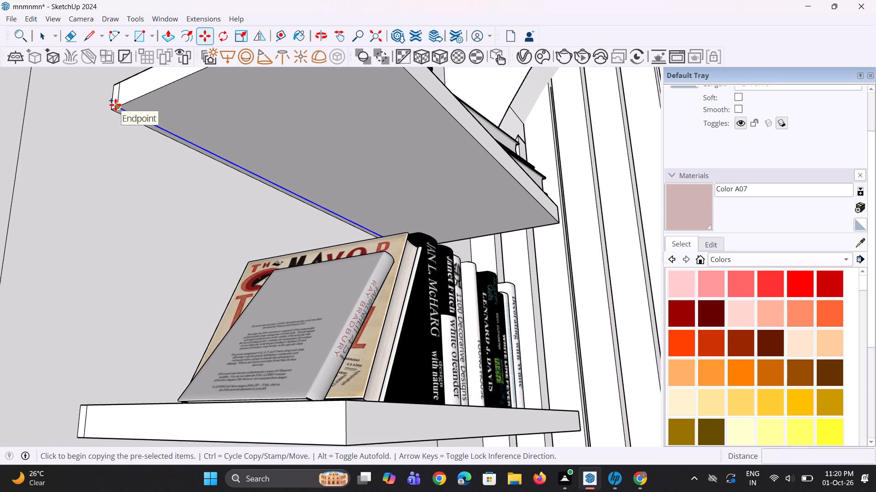
left_click(115, 105)
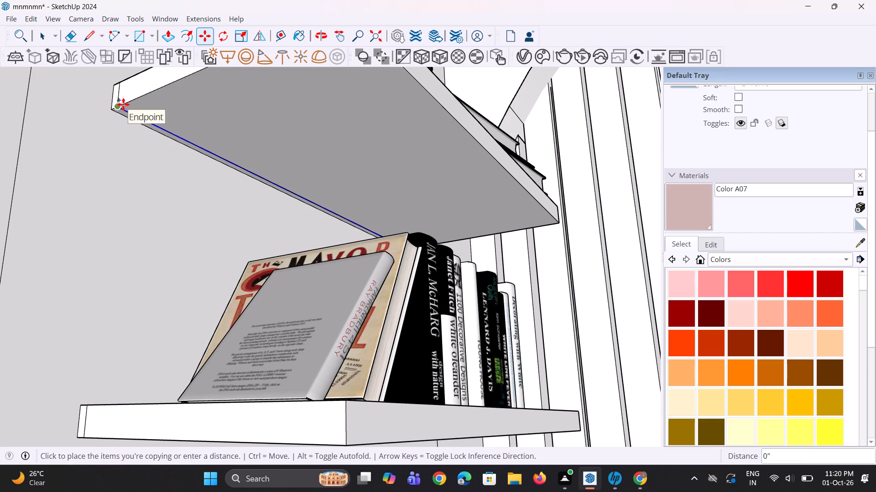
left_click(124, 105)
key("space")
key("space")
Group the narrow strip faces on the undersides of the upper and lower wall shelves.
scroll(140, 129, "up", 3)
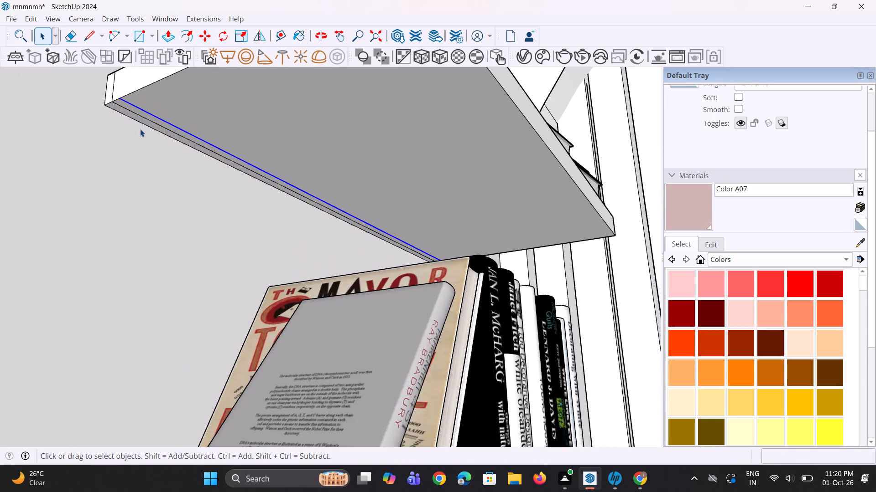
scroll(140, 129, "up", 2)
left_click(144, 112)
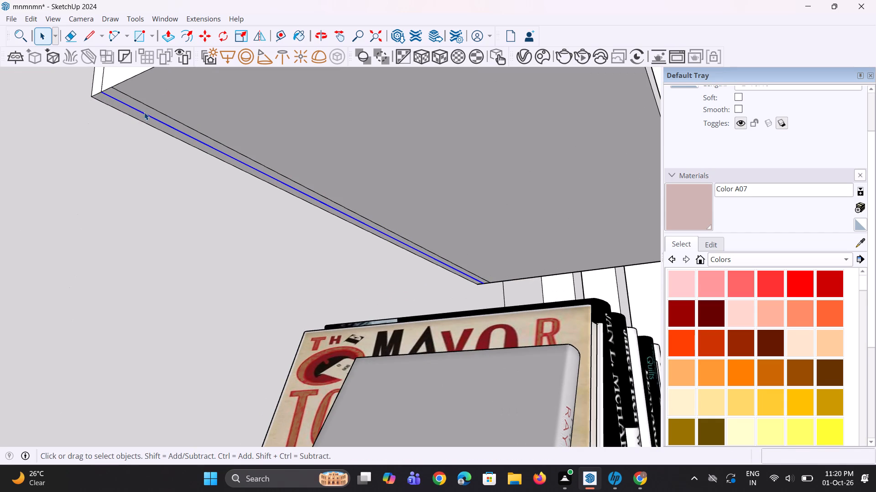
left_click(147, 110)
scroll(155, 129, "down", 10)
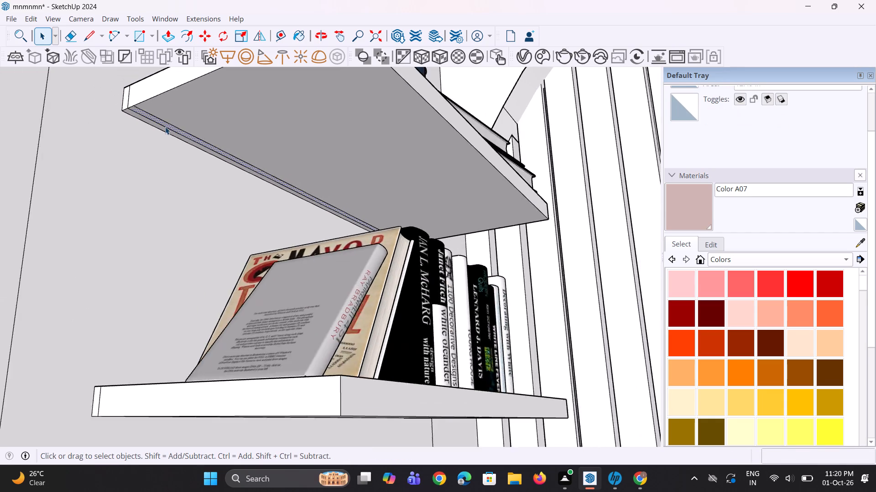
scroll(165, 127, "down", 6)
middle_click_drag(171, 285, 171, 235)
scroll(166, 258, "up", 3)
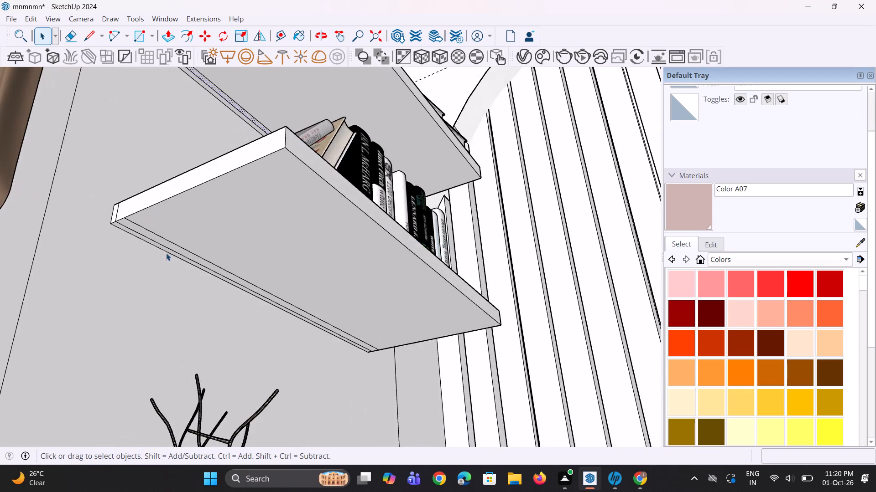
scroll(166, 253, "up", 3)
left_click(171, 244, "ctrl")
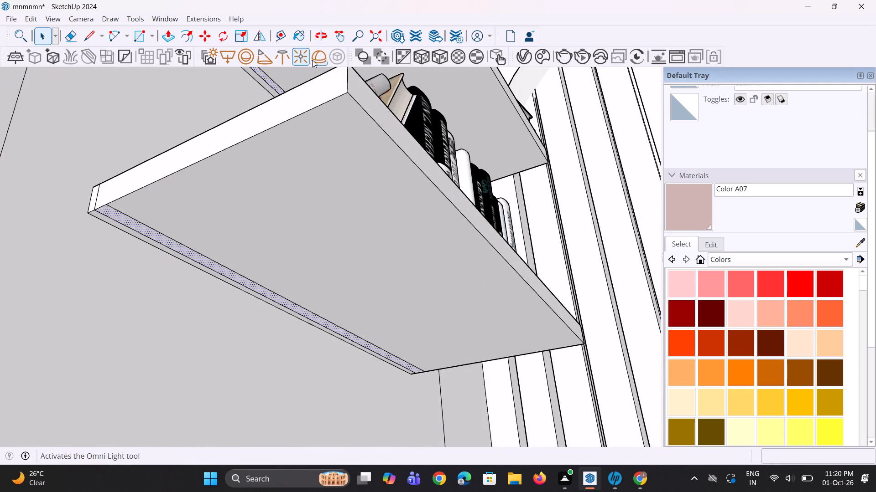
right_click(171, 243)
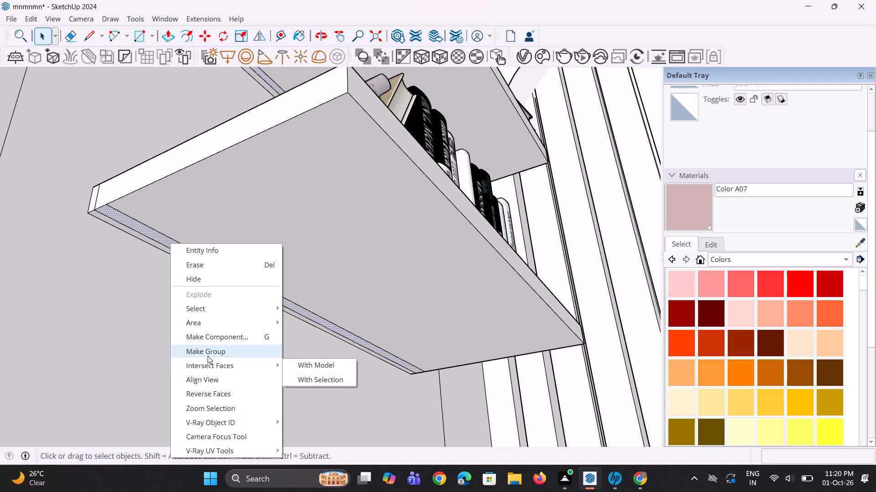
left_click(208, 356)
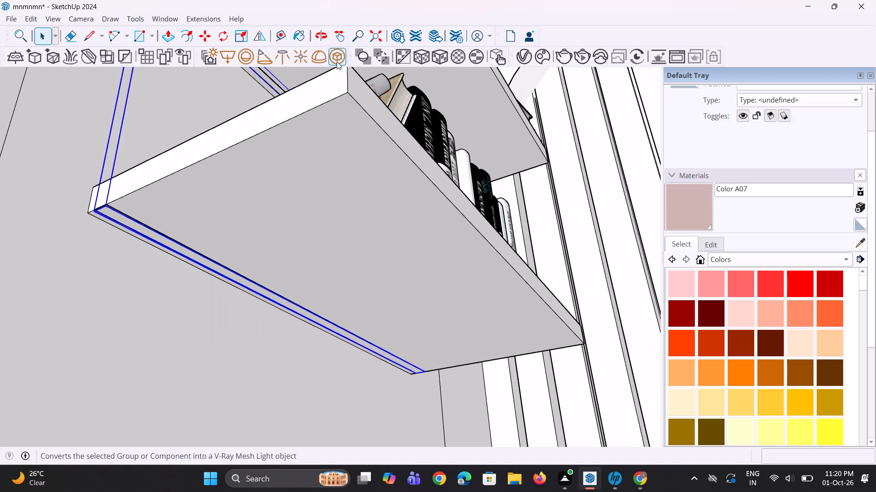
Convert the grouped shelf strips into a V-Ray Mesh Light.
left_click(337, 59)
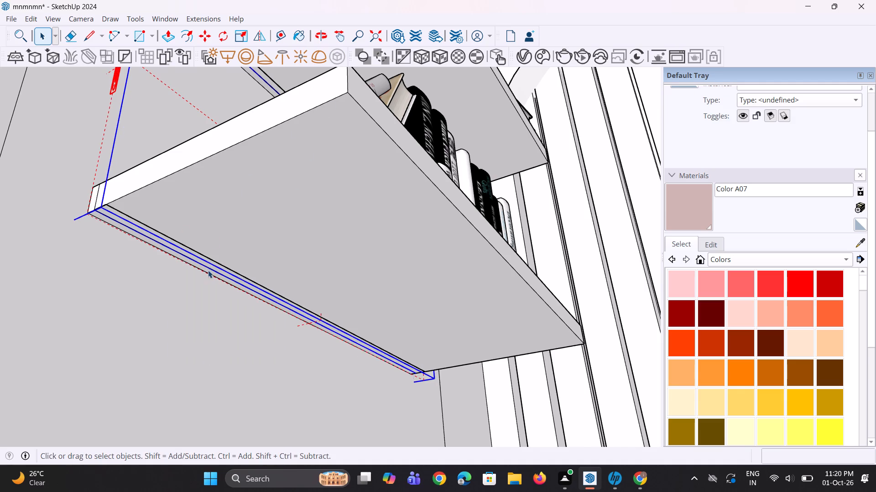
Bring the whole model back into view and look over the room's wavy panel and wardrobe from above.
scroll(208, 270, "down", 20)
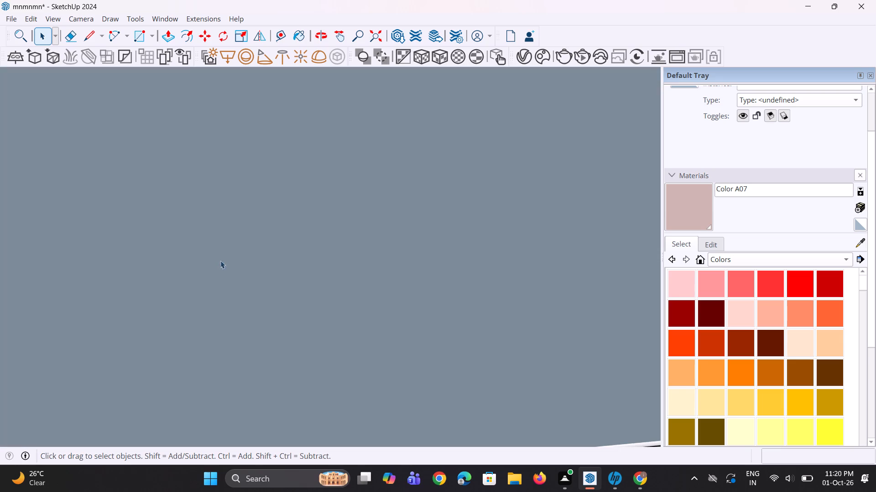
left_click(375, 38)
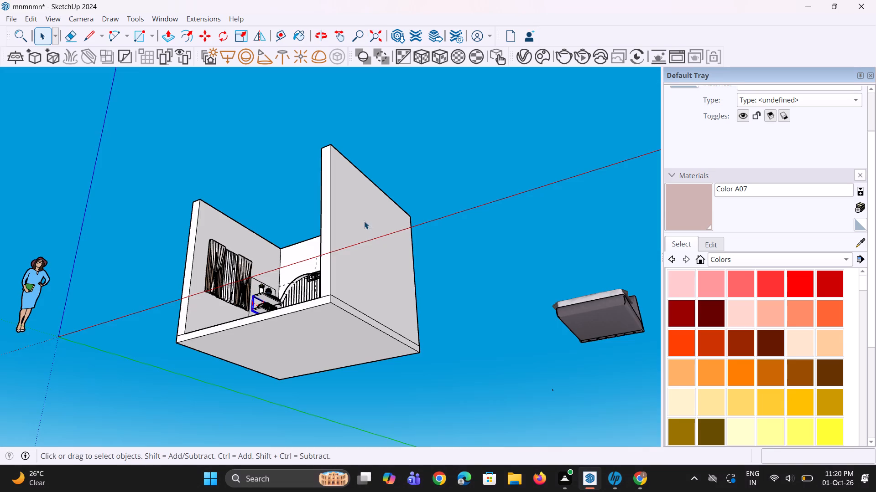
middle_click_drag(249, 267, 373, 371)
scroll(356, 255, "up", 2)
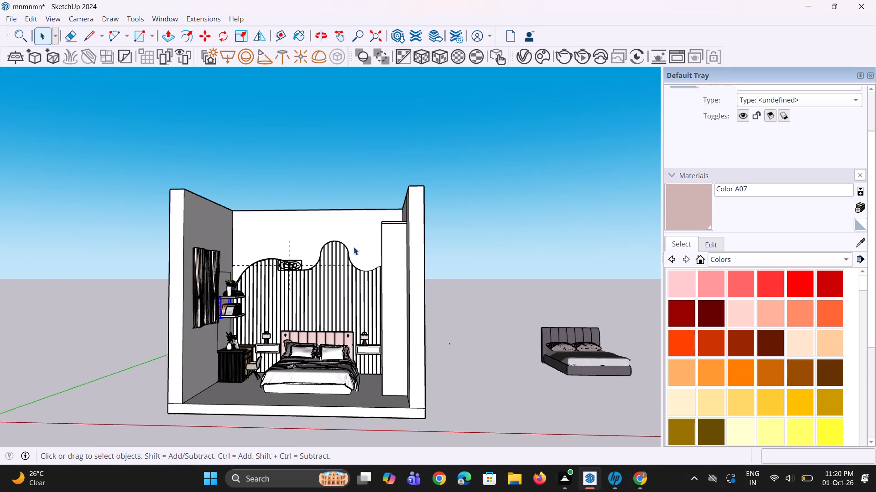
middle_click_drag(354, 254, 409, 321)
scroll(384, 245, "up", 6)
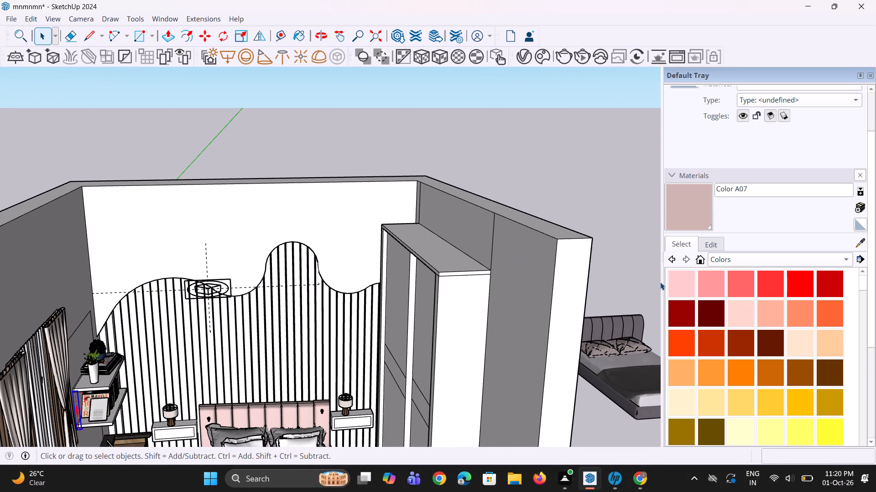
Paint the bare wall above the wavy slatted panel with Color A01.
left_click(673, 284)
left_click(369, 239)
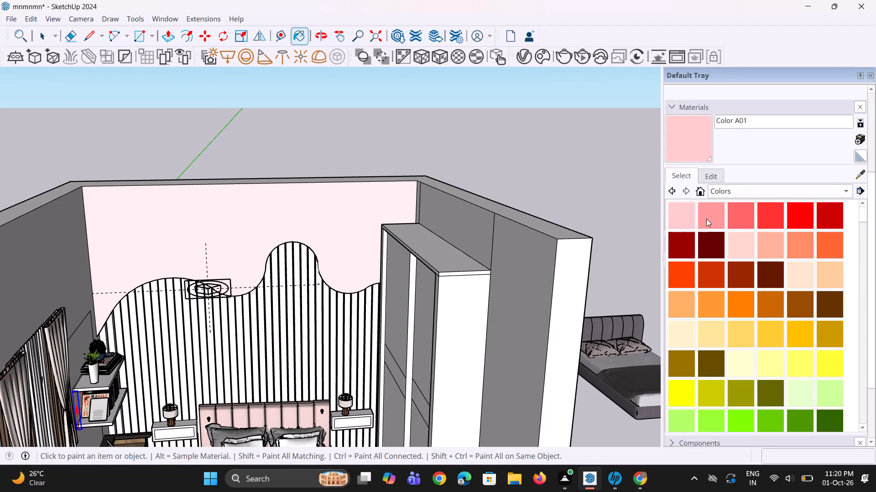
Paint the bare wall above the wavy slatted panel with Color A02.
left_click(707, 218)
left_click(351, 235)
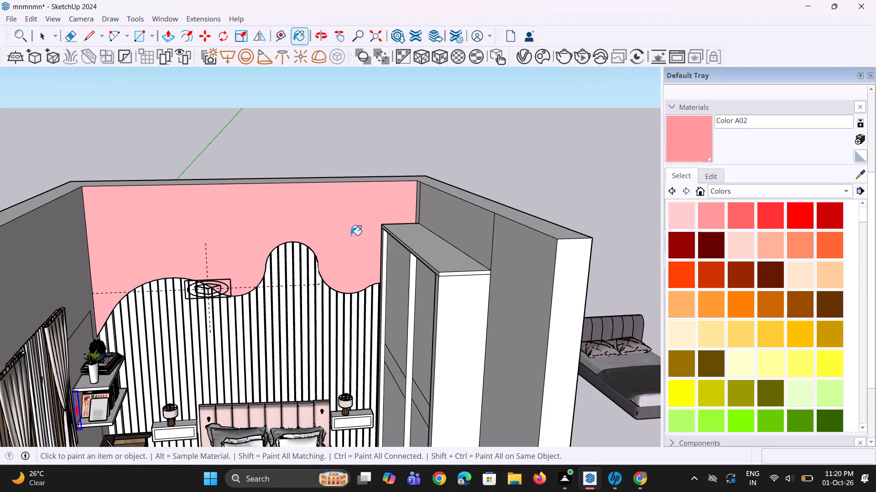
scroll(333, 266, "down", 3)
scroll(282, 299, "up", 5)
scroll(299, 273, "down", 5)
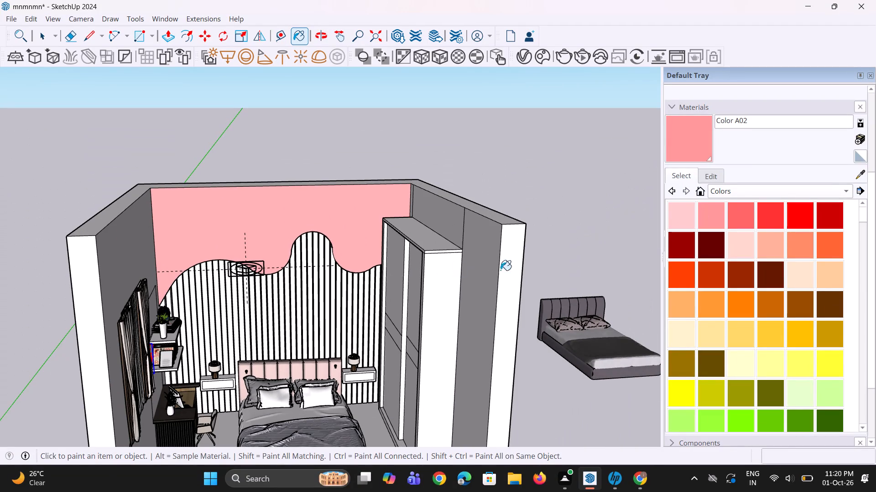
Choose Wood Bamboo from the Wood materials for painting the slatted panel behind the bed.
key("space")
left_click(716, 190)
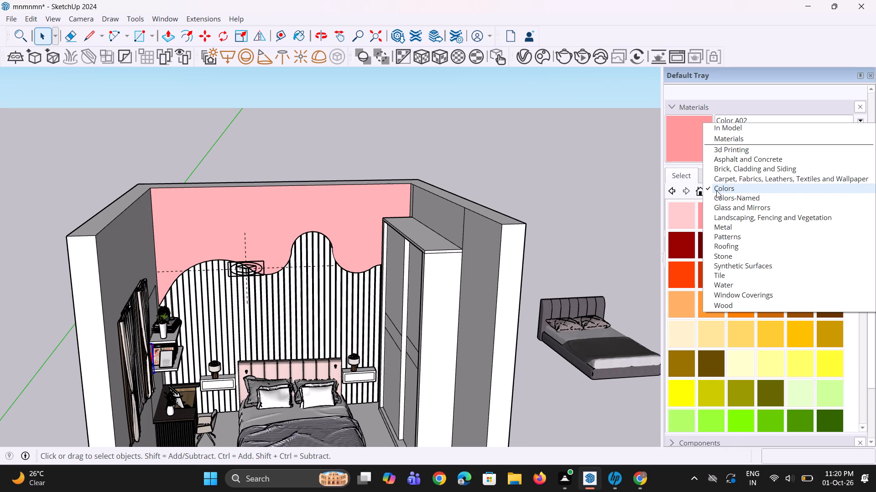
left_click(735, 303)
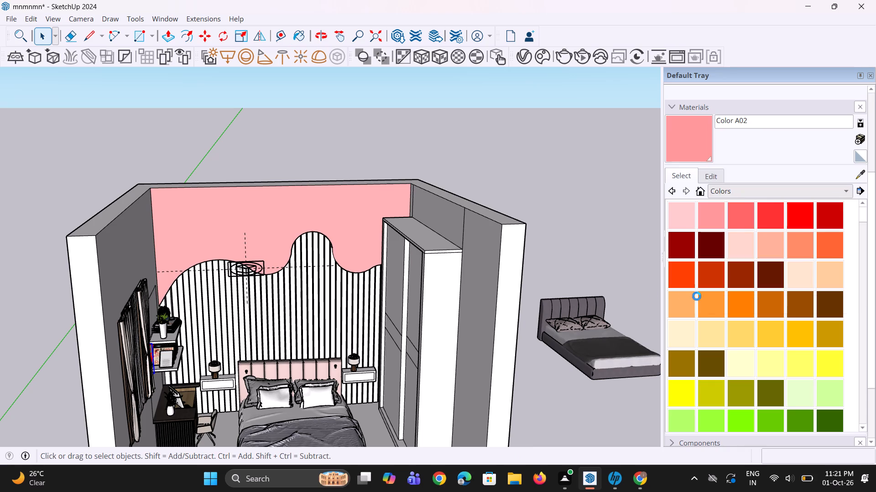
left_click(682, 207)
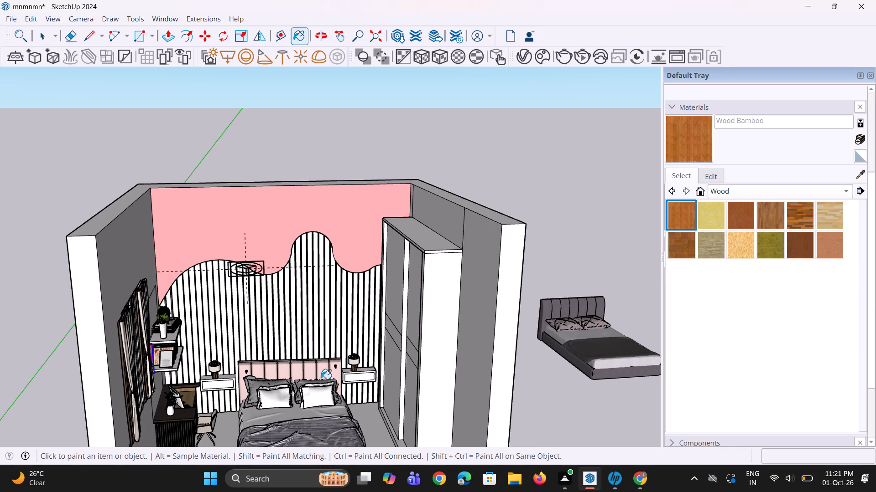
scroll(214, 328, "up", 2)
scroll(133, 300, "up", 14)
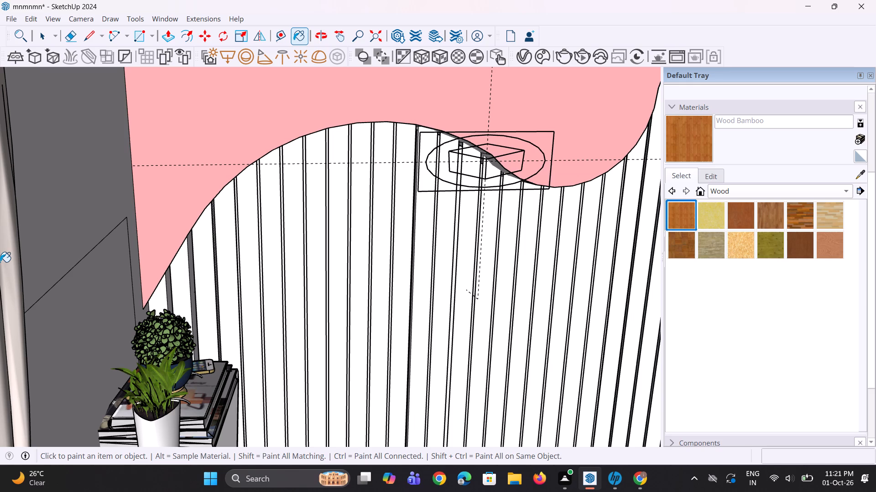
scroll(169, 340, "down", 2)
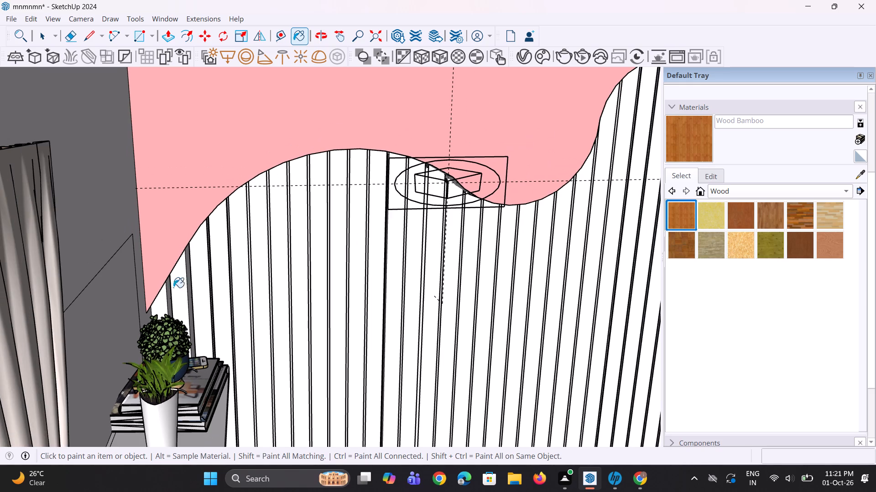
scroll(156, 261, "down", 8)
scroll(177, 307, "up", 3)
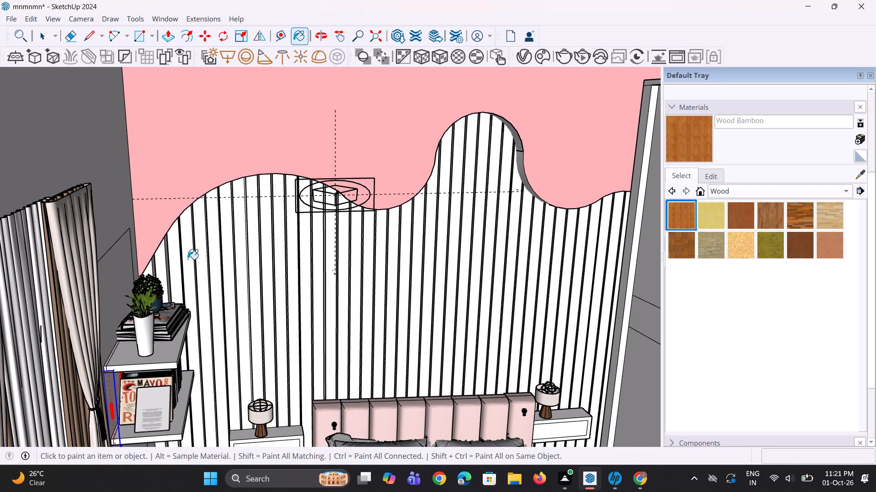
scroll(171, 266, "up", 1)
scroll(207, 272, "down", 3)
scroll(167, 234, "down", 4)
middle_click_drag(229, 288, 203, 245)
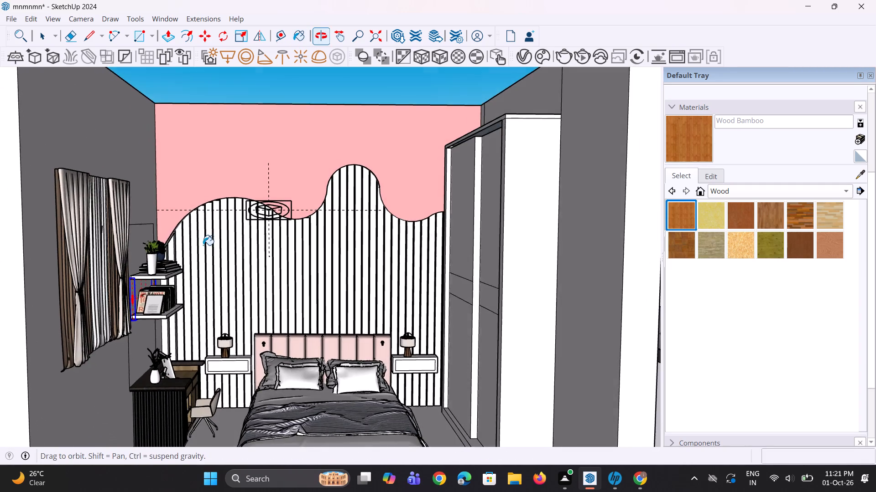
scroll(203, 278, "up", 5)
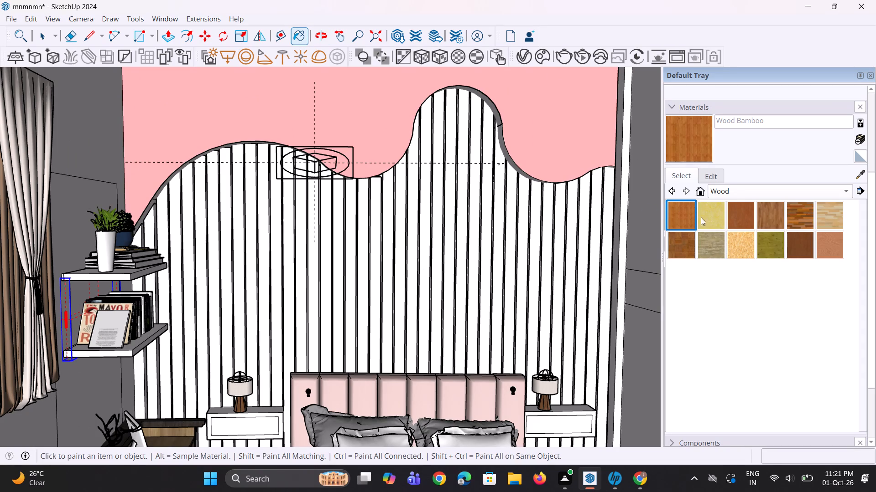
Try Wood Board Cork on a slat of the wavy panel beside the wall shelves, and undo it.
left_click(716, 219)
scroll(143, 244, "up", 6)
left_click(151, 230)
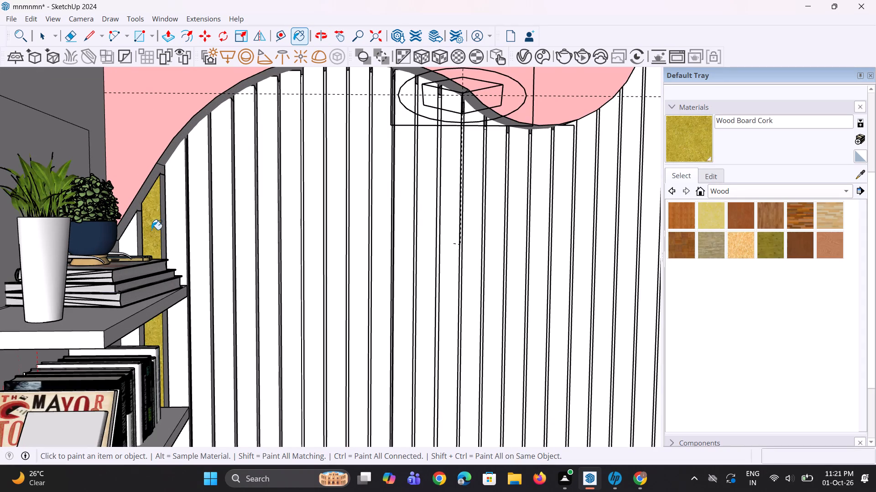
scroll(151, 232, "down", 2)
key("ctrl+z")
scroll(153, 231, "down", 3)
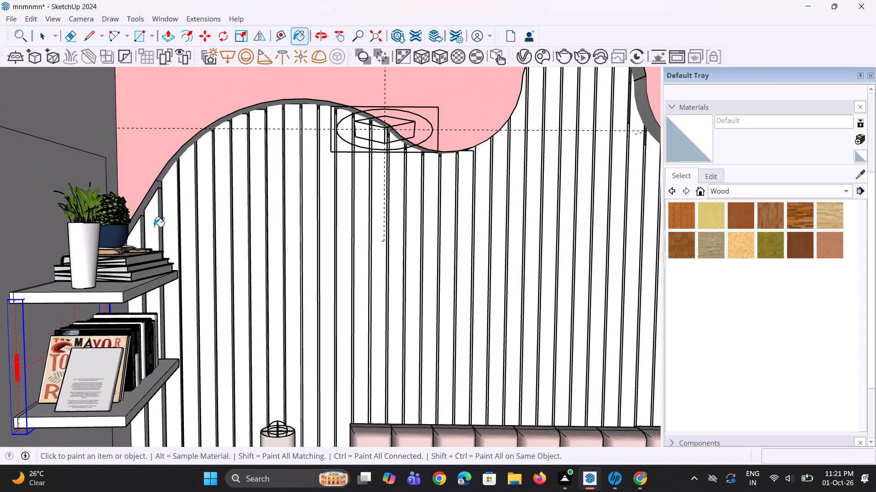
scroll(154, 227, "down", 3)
Paint the two panel slats closest to the wardrobe with Color B01 from the Colors collection.
left_click(688, 179)
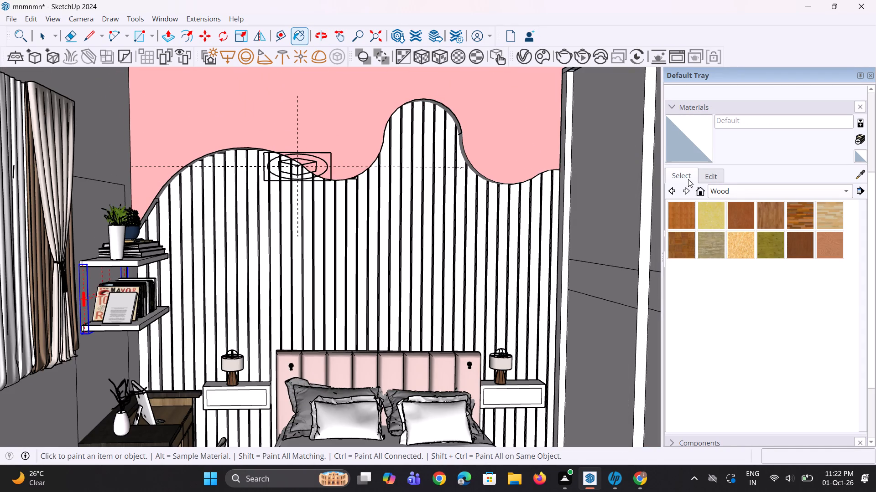
left_click(727, 193)
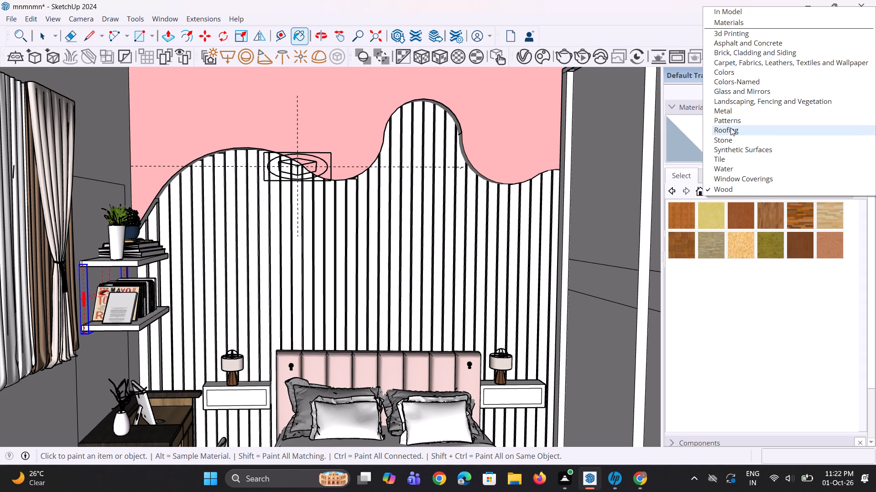
left_click(735, 74)
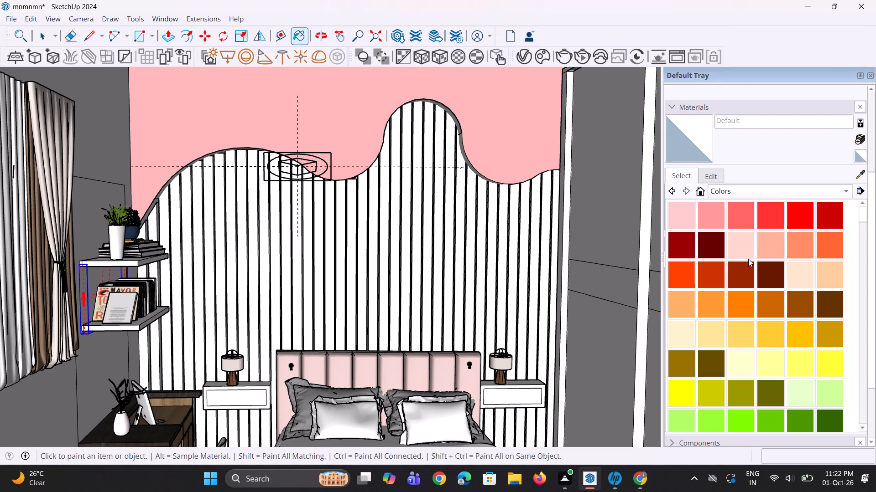
left_click(743, 245)
scroll(558, 224, "up", 1)
left_click(553, 217)
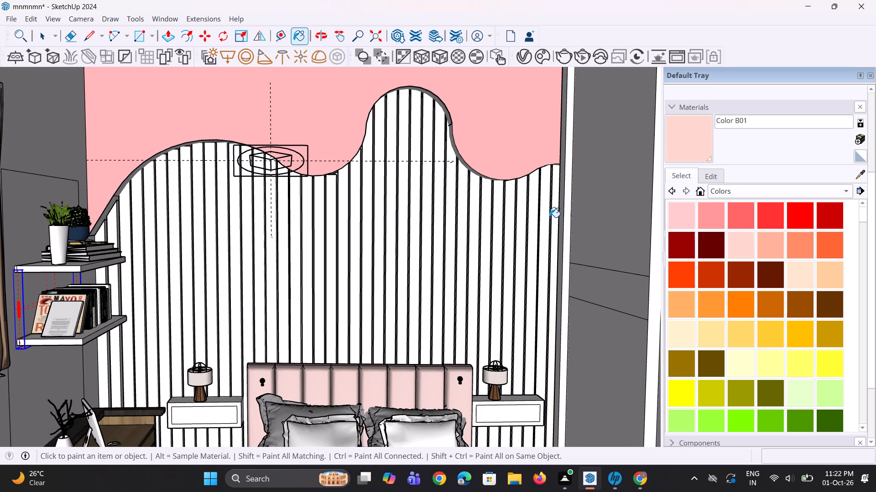
scroll(549, 217, "up", 3)
left_click(545, 211)
Paint all connected faces of the slatted panel with Color B01, starting from the slats beside the wardrobe.
scroll(533, 216, "up", 6)
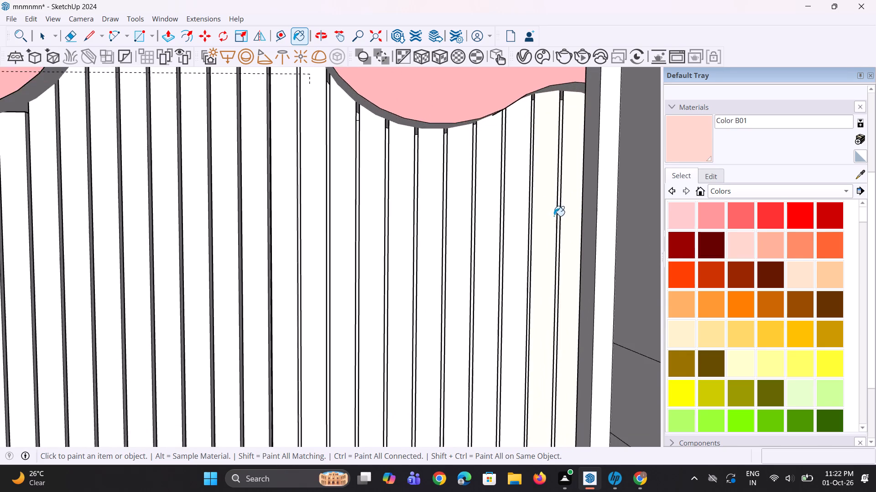
scroll(554, 216, "up", 3)
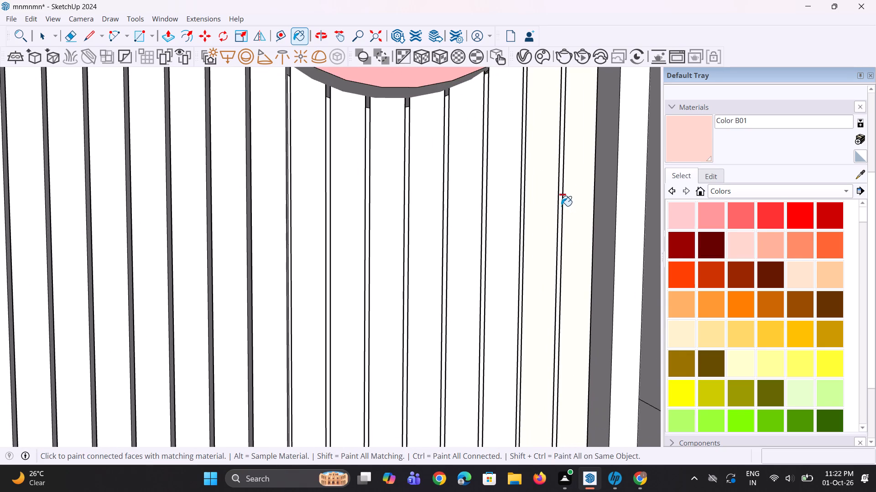
left_click(561, 206, "ctrl")
scroll(541, 250, "down", 4)
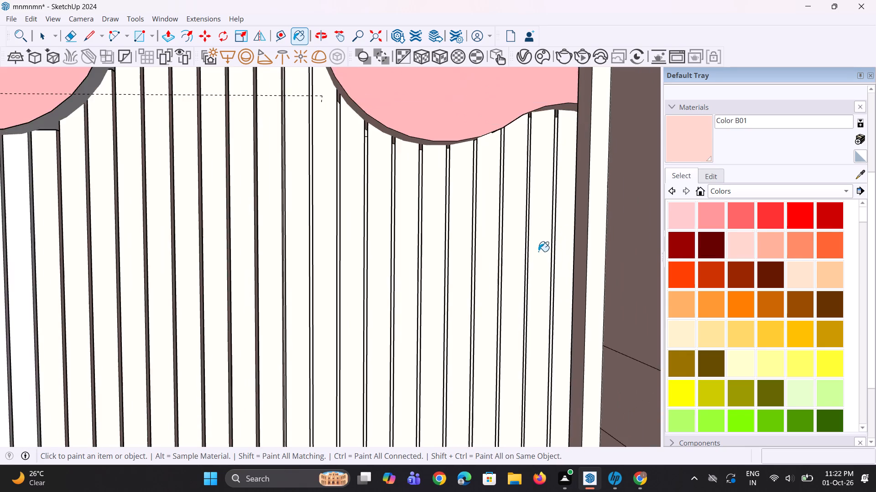
scroll(538, 251, "down", 4)
scroll(553, 226, "up", 7)
Apply Color B01 to the connected faces of the slats under the panel's dip beside the wardrobe.
left_click(535, 213, "ctrl")
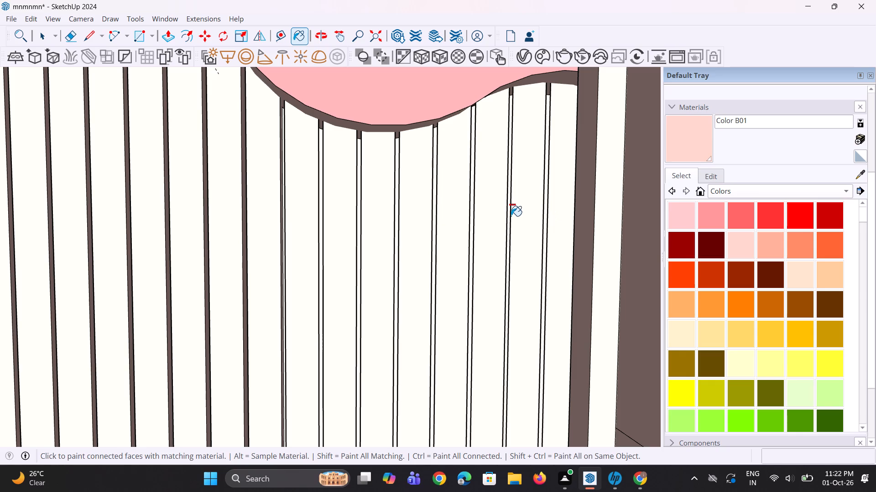
left_click(509, 216, "ctrl")
left_click(504, 211, "ctrl")
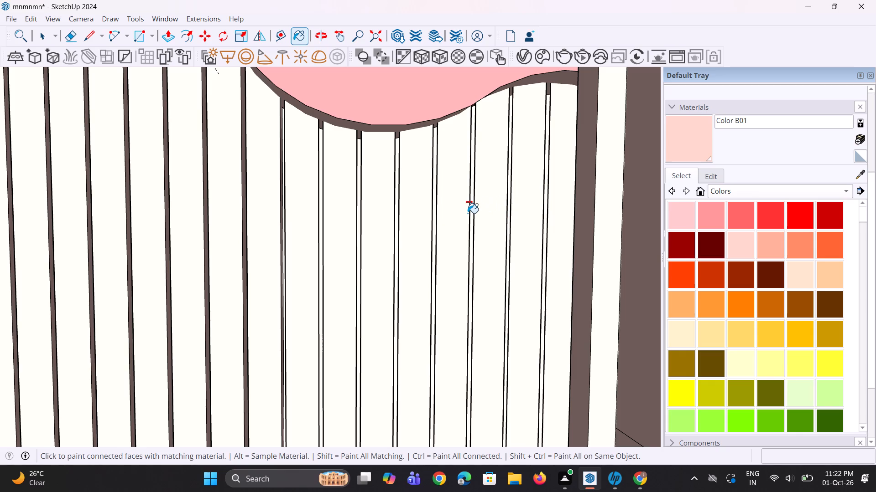
double_click(468, 213, "ctrl")
double_click(423, 220, "ctrl")
left_click(376, 230, "ctrl")
left_click(342, 236, "ctrl")
left_click(313, 243, "ctrl")
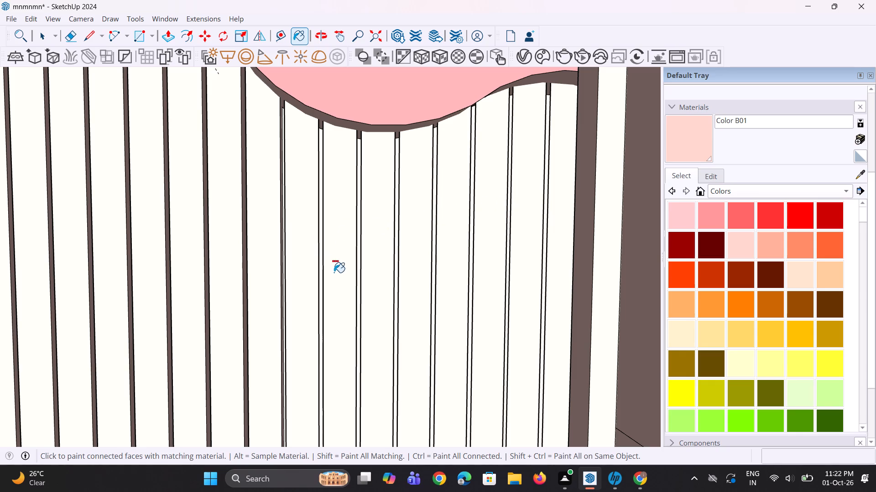
scroll(334, 272, "down", 1)
scroll(330, 243, "up", 3)
left_click(321, 216, "ctrl")
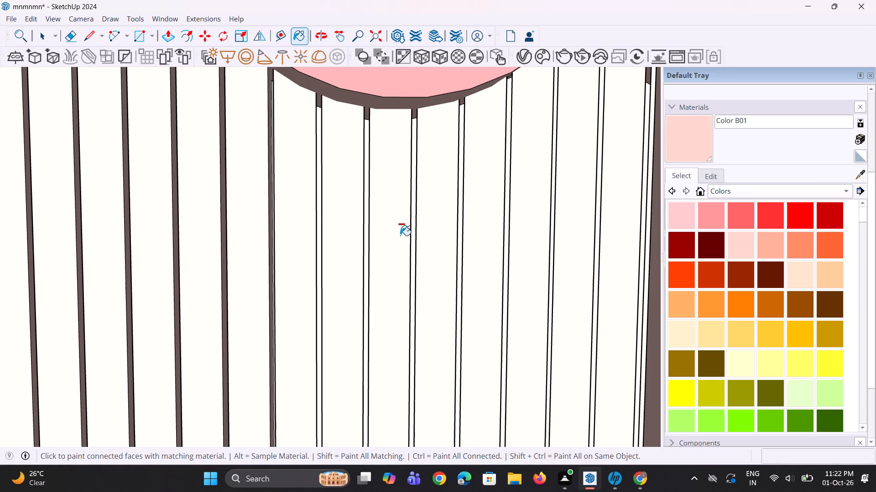
double_click(367, 215, "ctrl")
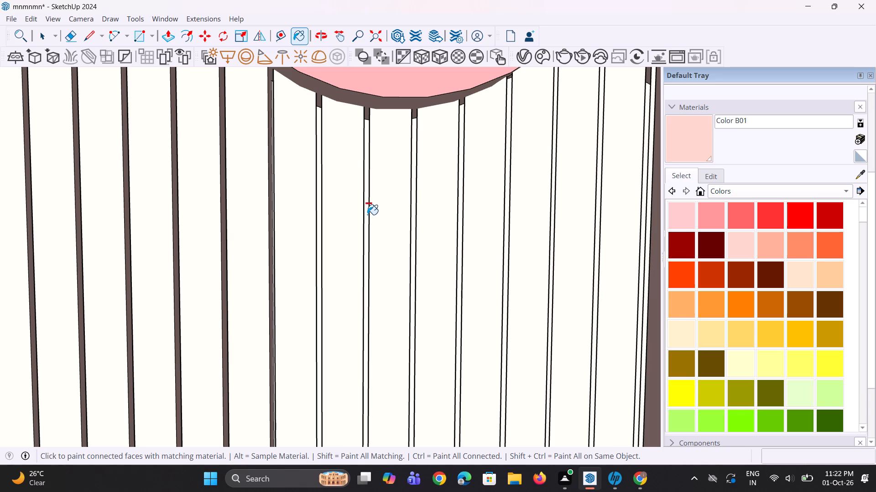
Apply Color B01 to the connected faces of the slats across the panel's tall central hump.
scroll(412, 275, "down", 9)
scroll(353, 243, "up", 2)
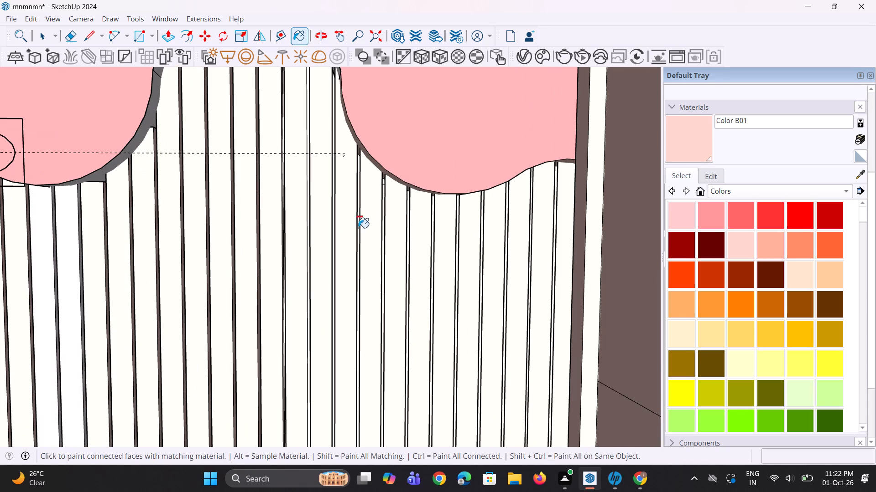
left_click(370, 236, "ctrl")
left_click(351, 222, "ctrl")
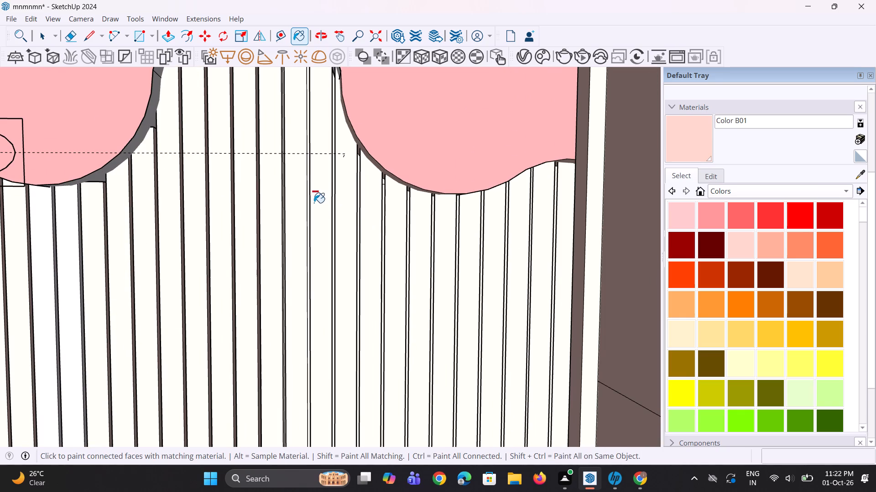
left_click(317, 210, "ctrl")
left_click(301, 210, "ctrl")
left_click(272, 221, "ctrl")
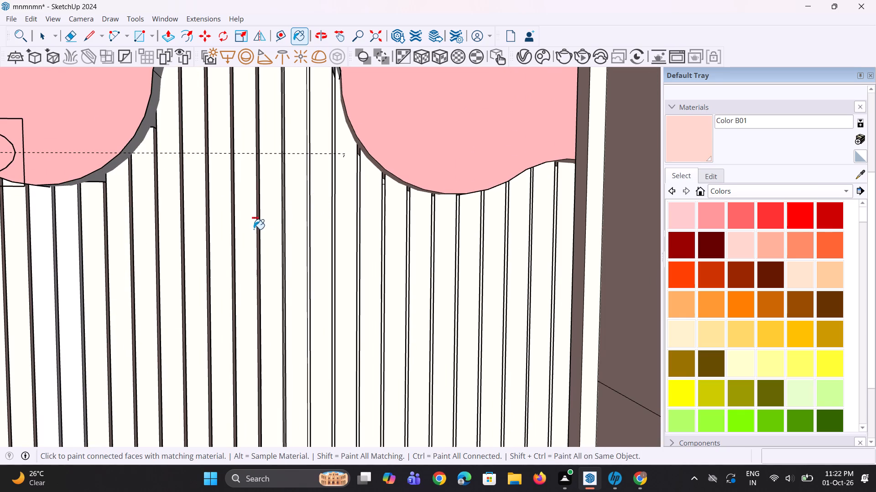
left_click(250, 233, "ctrl")
left_click(217, 228, "ctrl")
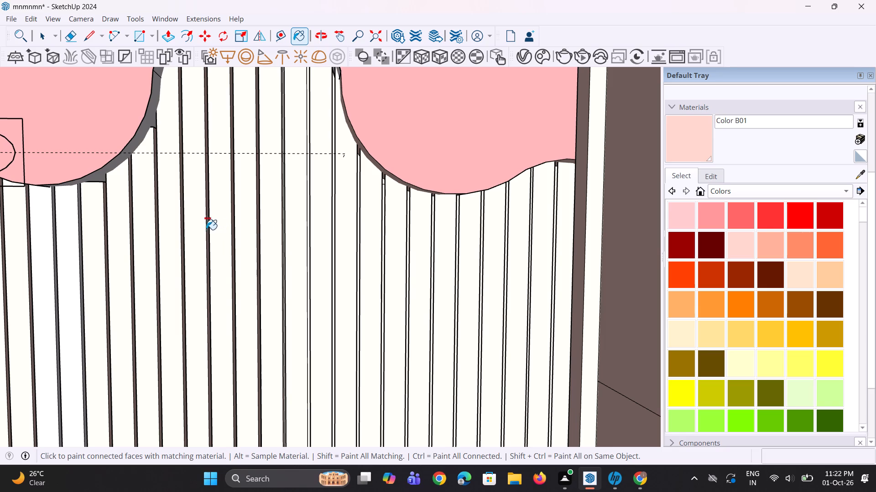
left_click(203, 231, "ctrl")
left_click(177, 211, "ctrl")
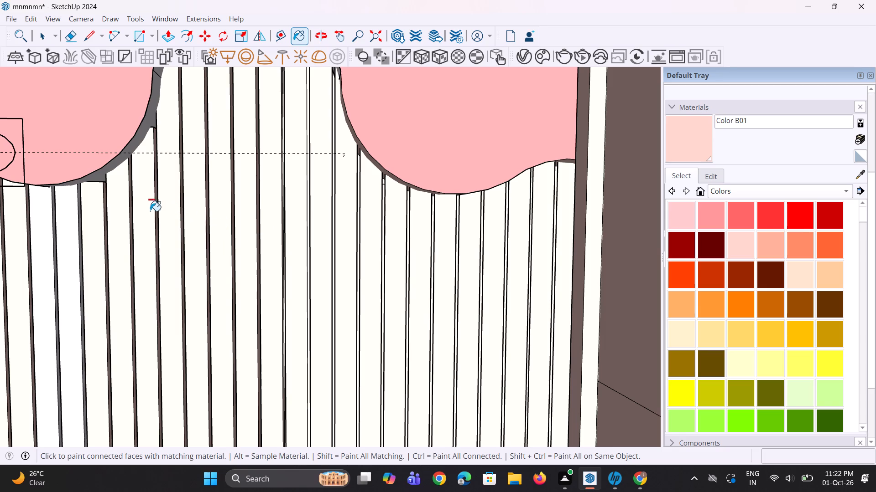
left_click(143, 211, "ctrl")
Paint the remaining slats under the dip between the central hump and the light fixture with Color B01.
middle_click_drag(150, 215, 202, 221)
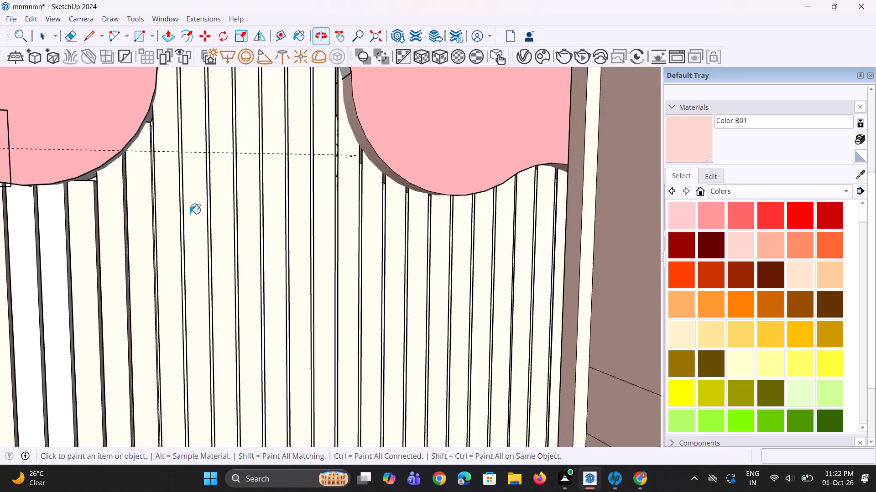
left_click(117, 196, "ctrl")
left_click(88, 202, "ctrl")
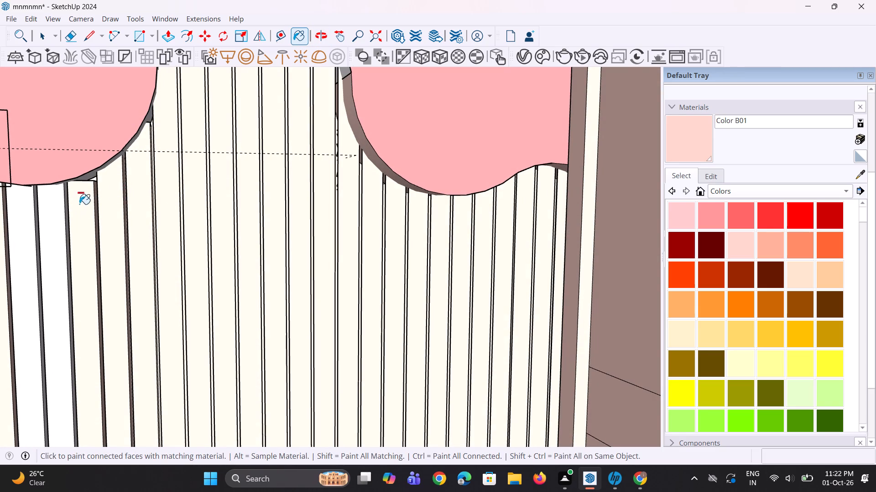
left_click(53, 214, "ctrl")
left_click(13, 225, "ctrl")
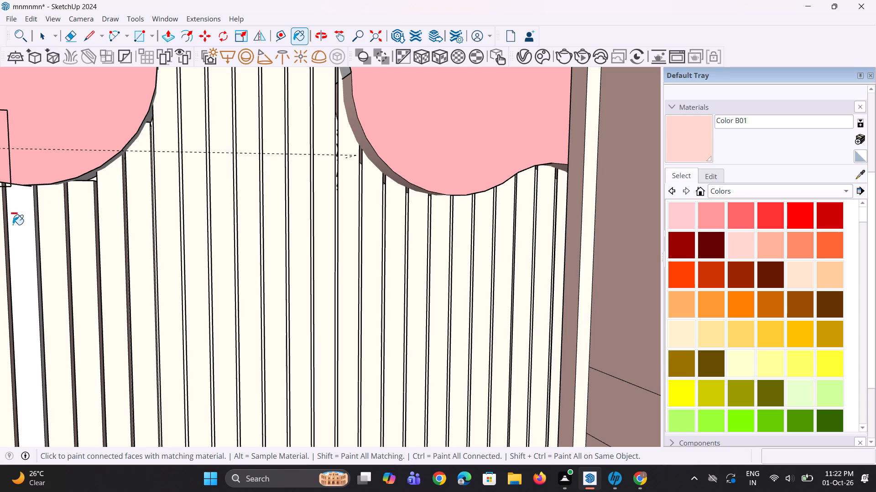
scroll(88, 237, "down", 6)
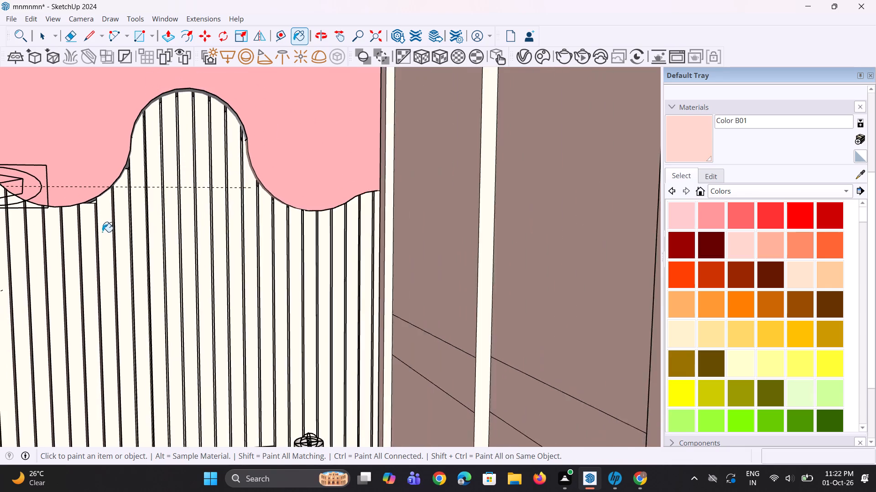
Paint the connected faces of the slats just above the wall shelves, at the panel's low end, with Color B01.
scroll(102, 232, "down", 8)
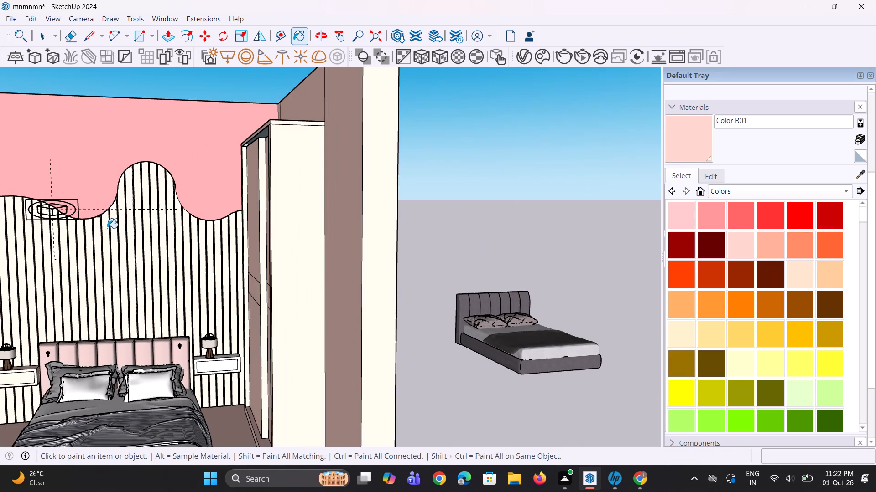
scroll(107, 228, "down", 7)
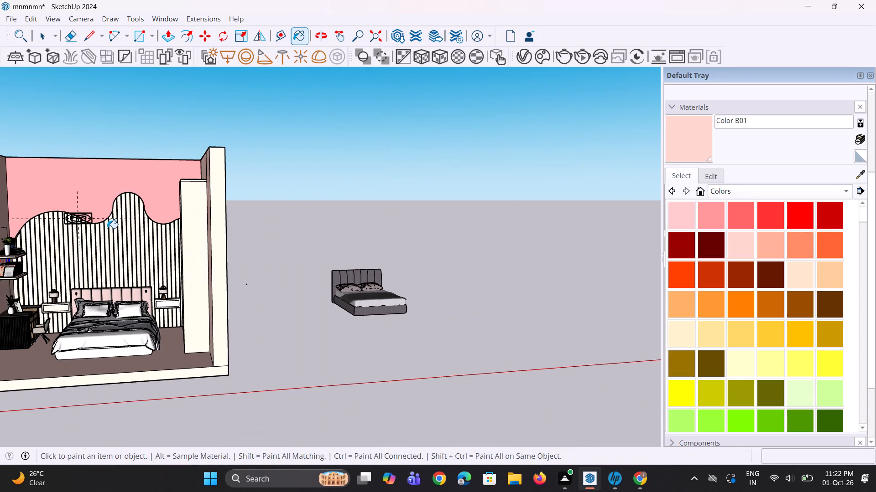
scroll(107, 228, "down", 1)
scroll(60, 238, "up", 10)
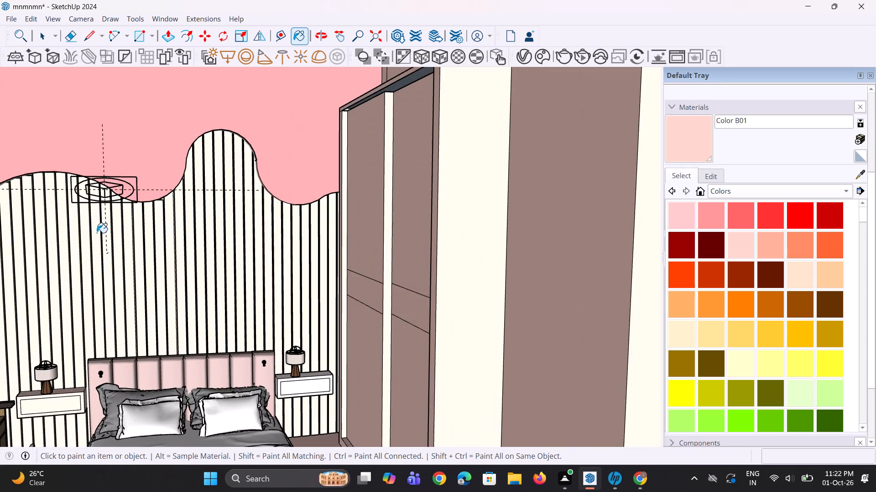
scroll(99, 232, "down", 10)
scroll(25, 274, "up", 10)
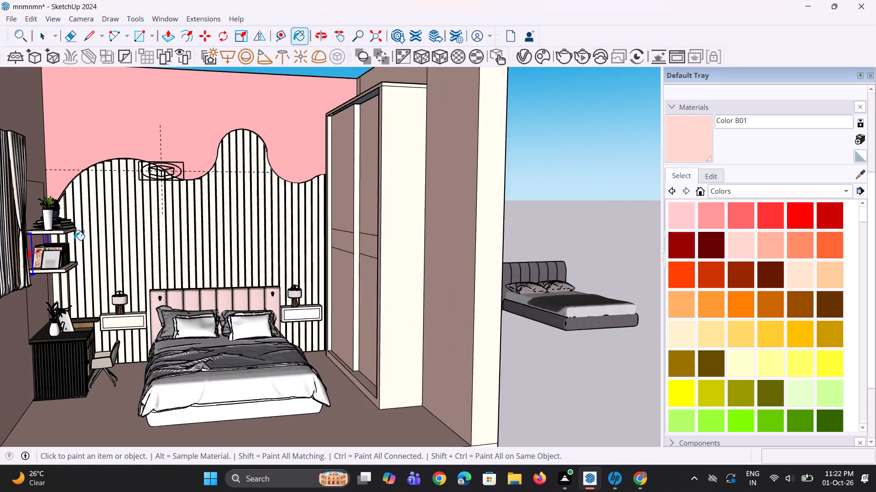
scroll(74, 240, "up", 5)
left_click(48, 189)
scroll(48, 189, "up", 2)
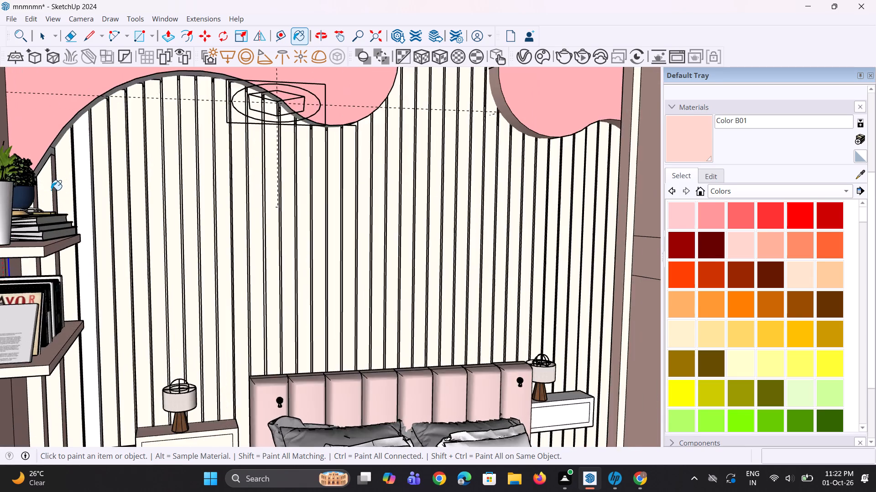
scroll(51, 190, "up", 3)
left_click(56, 191, "ctrl")
left_click(60, 189, "ctrl")
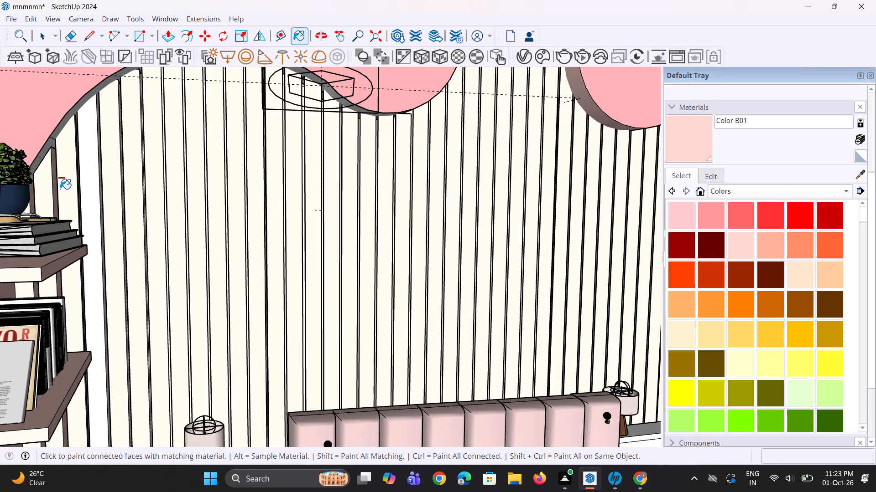
Apply Color B01 to the slats and grooves beside the stack of books on the upper shelf.
scroll(74, 196, "up", 8)
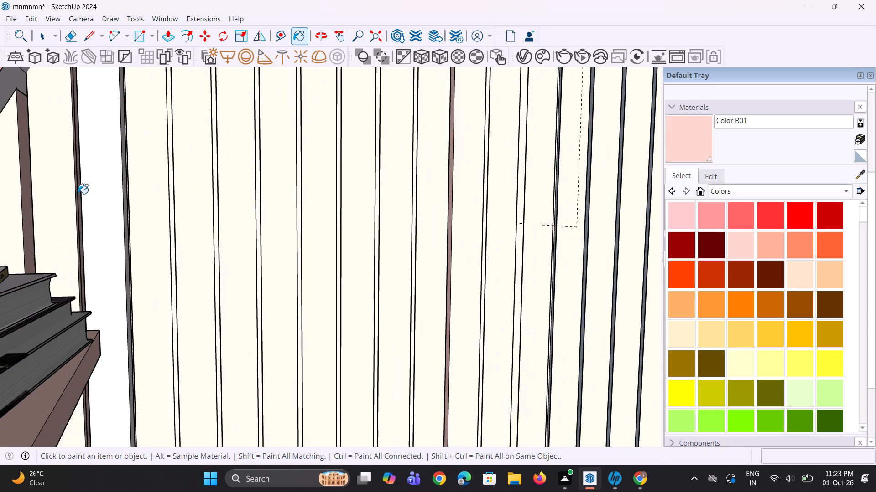
left_click(75, 194)
left_click(88, 204)
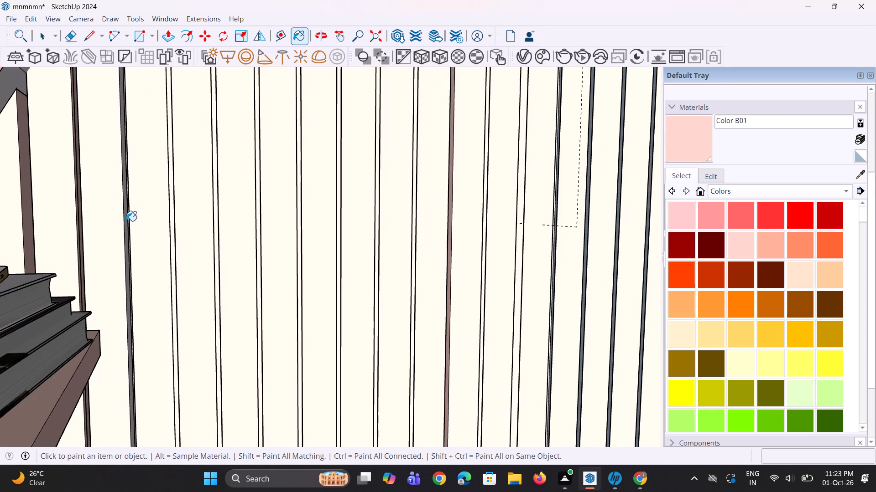
left_click(126, 221)
left_click(142, 238)
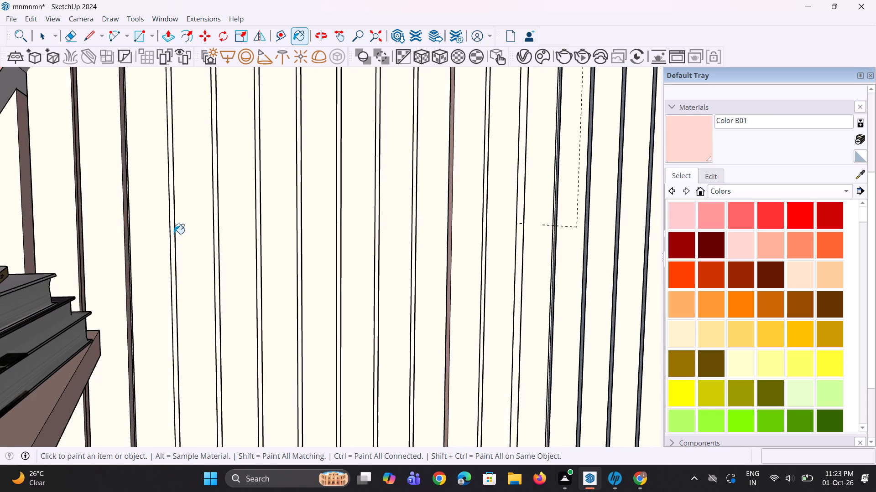
left_click(171, 231)
left_click(173, 231)
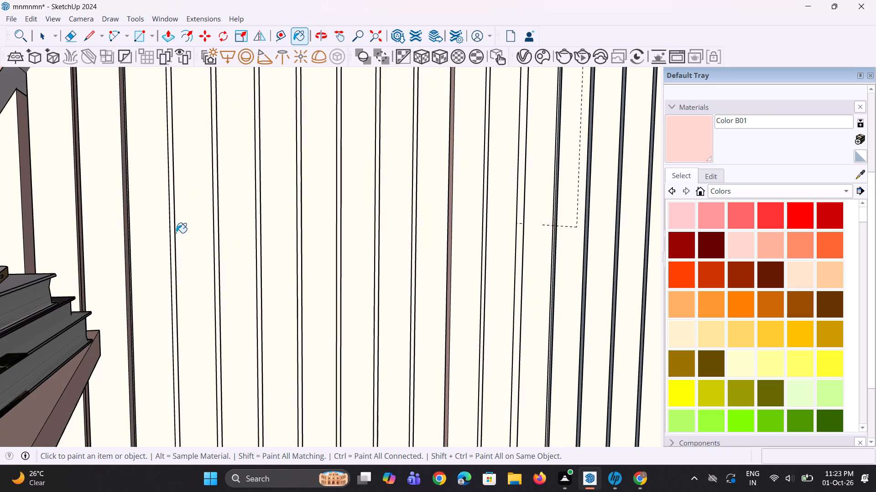
left_click(183, 236)
left_click(218, 247)
Paint the slats and grooves between the shelves and the light fixture, under the panel's wide hump, with Color B01.
scroll(226, 274, "down", 7)
scroll(224, 268, "up", 3)
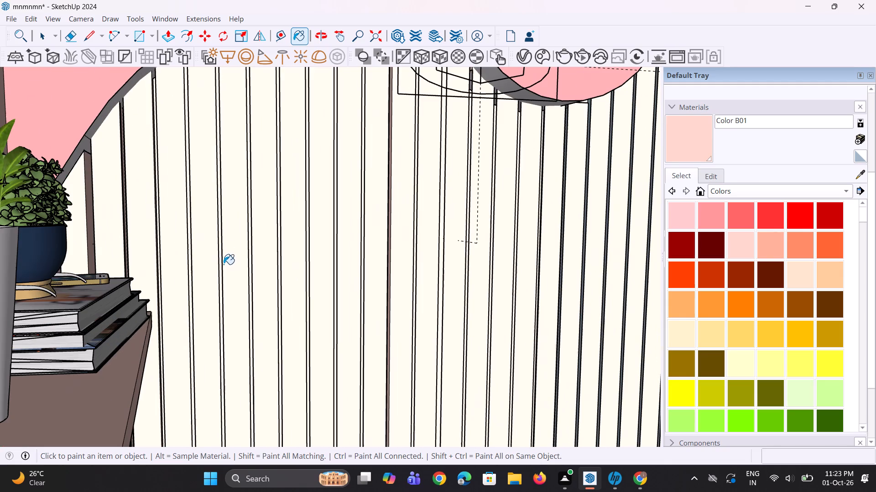
left_click(227, 215)
left_click(250, 231)
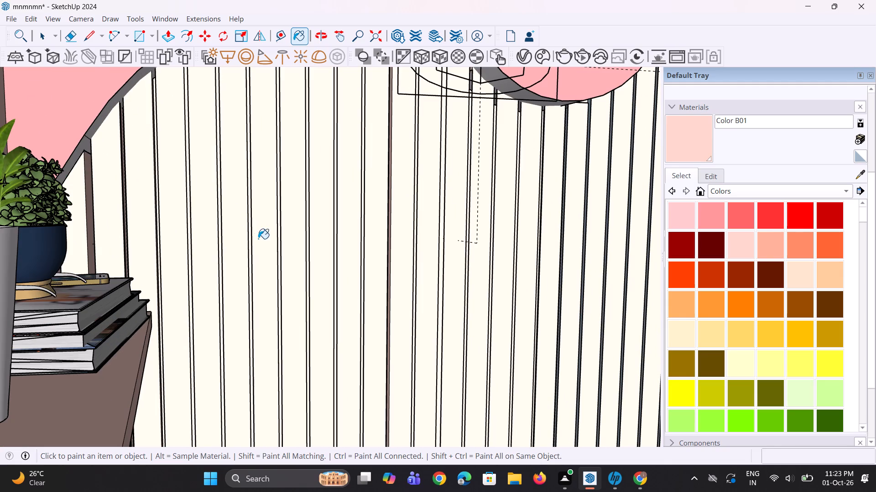
left_click(259, 242)
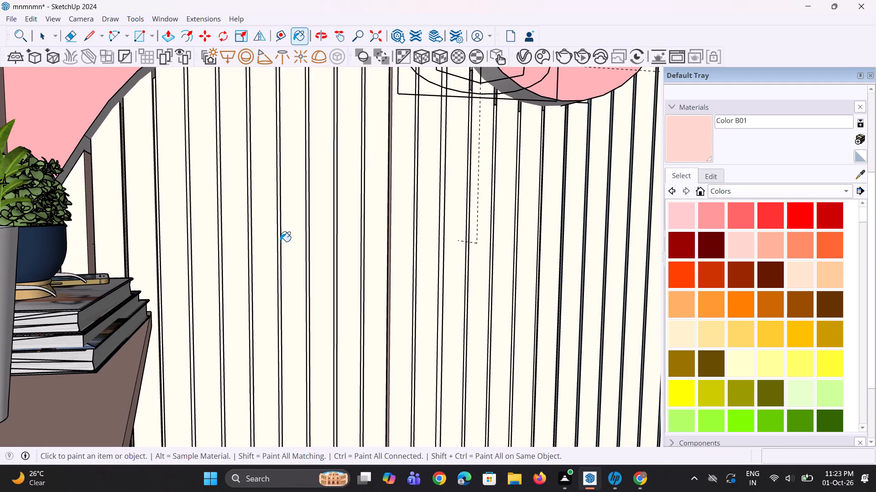
double_click(280, 241)
left_click(288, 251)
double_click(306, 250)
left_click(325, 259)
left_click(345, 268)
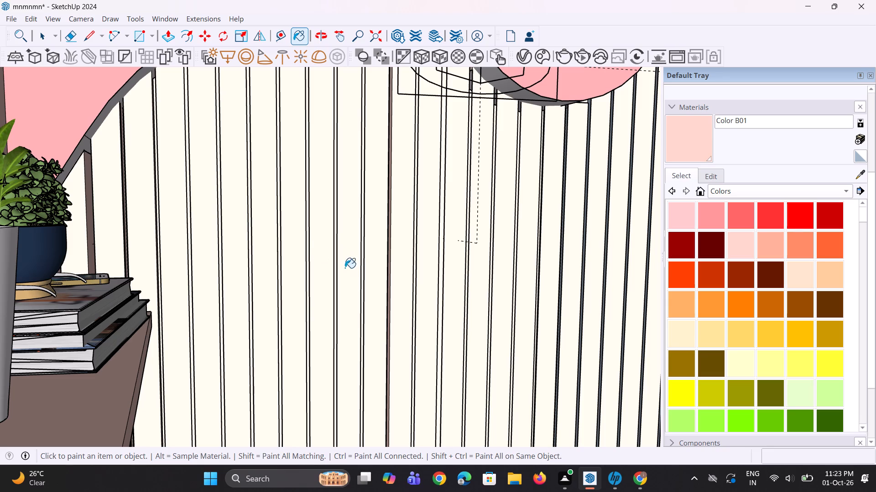
left_click(363, 278)
left_click(369, 282)
left_click(391, 294)
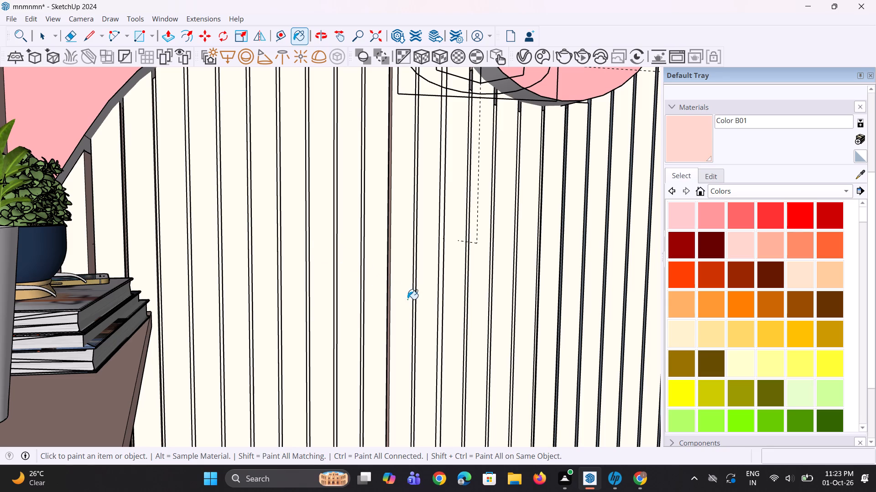
Apply Color B01 to the slats and narrow grooves directly beneath the light fixture.
left_click(410, 300)
double_click(414, 283)
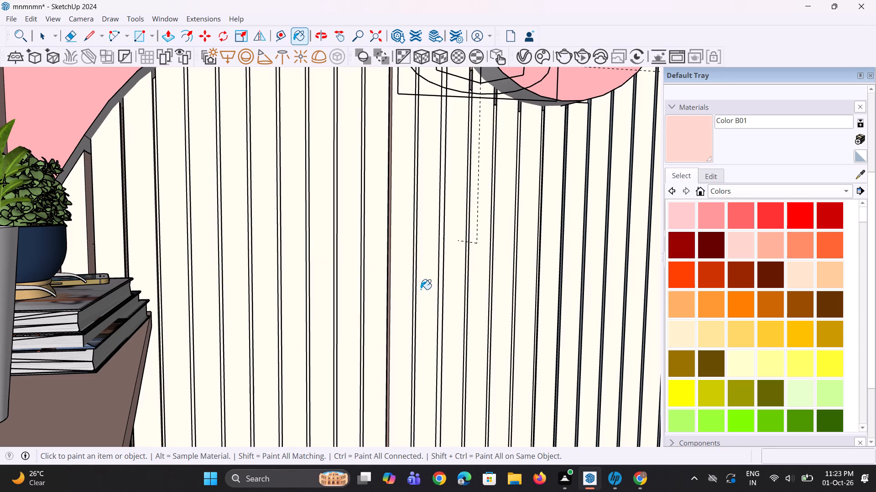
left_click(421, 291)
left_click(429, 292)
scroll(441, 299, "up", 3)
double_click(440, 293)
left_click(480, 312)
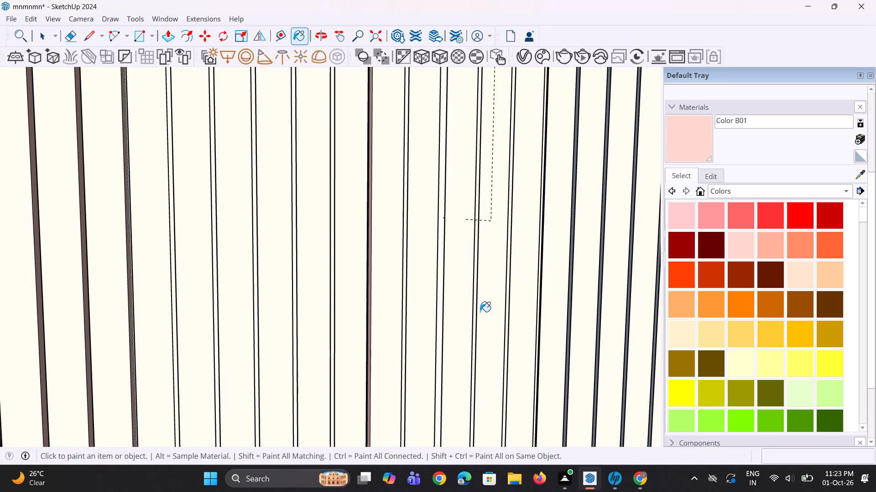
double_click(468, 304)
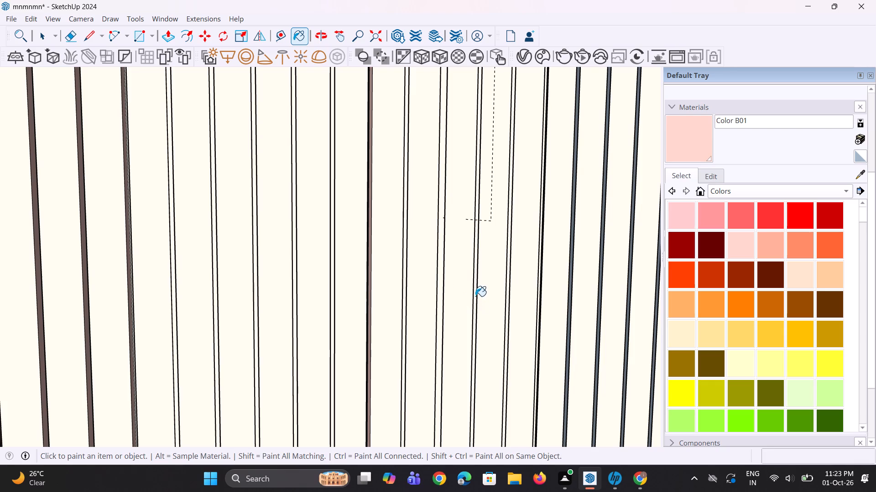
double_click(475, 296)
double_click(483, 310)
Paint the remaining slats and grooves just past the light fixture, under the panel's dip, with Color B01.
scroll(533, 311, "up", 3)
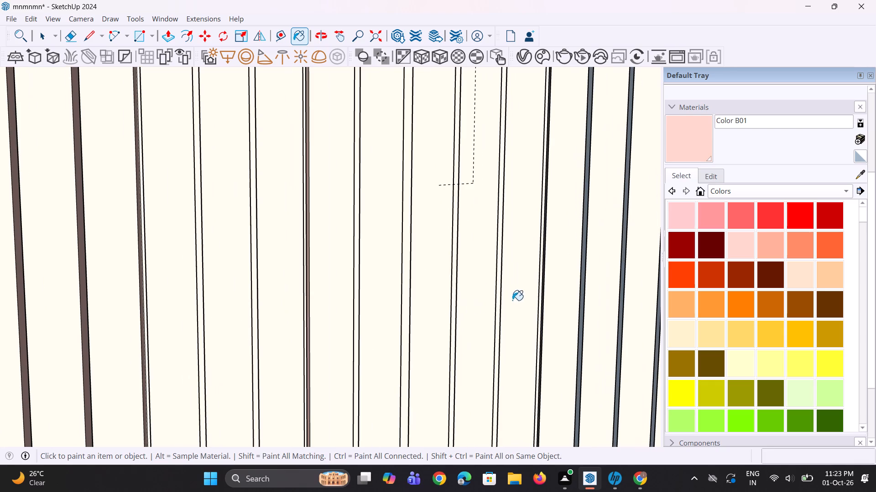
double_click(498, 289)
double_click(507, 302)
scroll(532, 318, "up", 3)
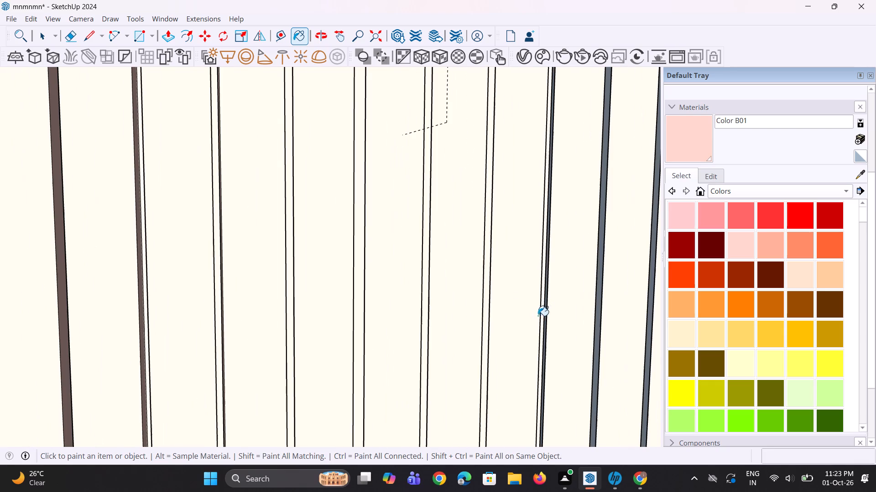
double_click(543, 306)
double_click(562, 326)
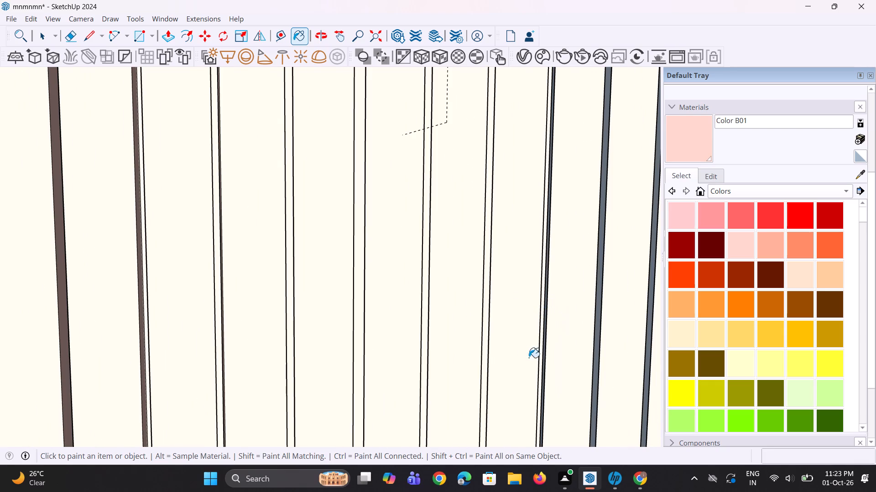
scroll(493, 358, "down", 13)
scroll(524, 329, "up", 3)
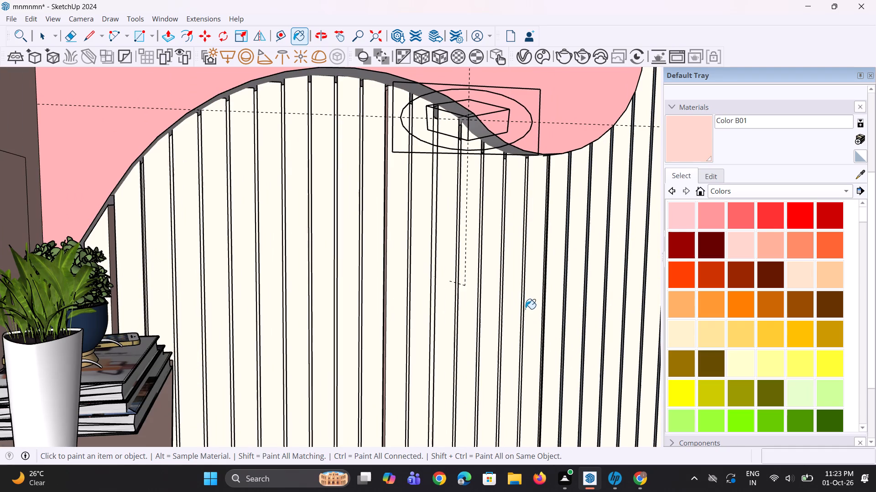
left_click(524, 293)
left_click(522, 290)
double_click(536, 312)
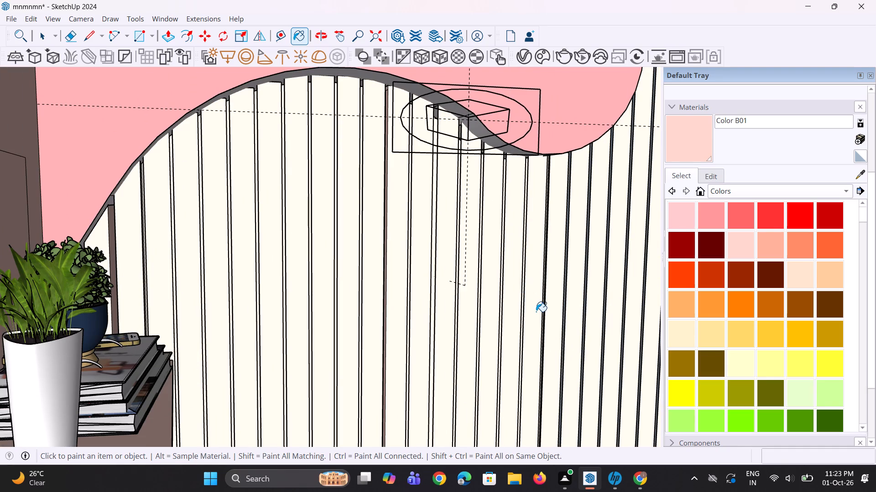
Fit the whole model in view and examine the painted slatted panel, wardrobe and room walls from several angles.
scroll(502, 338, "down", 7)
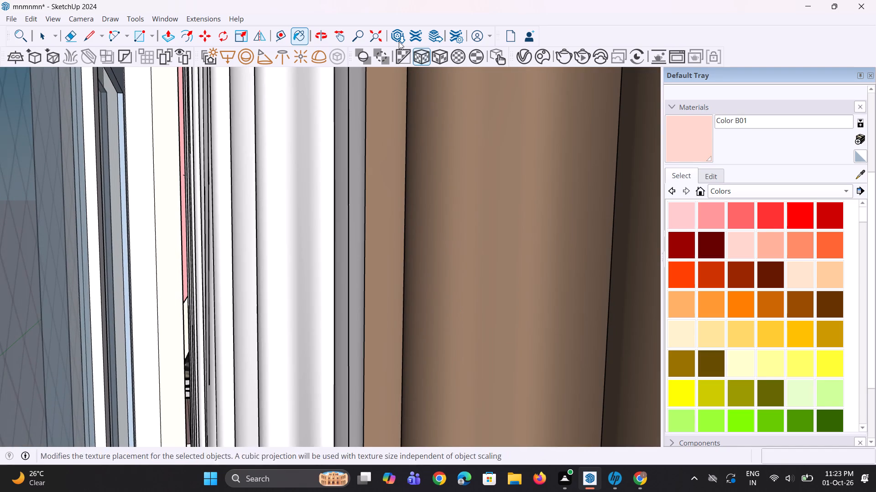
left_click(375, 35)
scroll(464, 314, "up", 1)
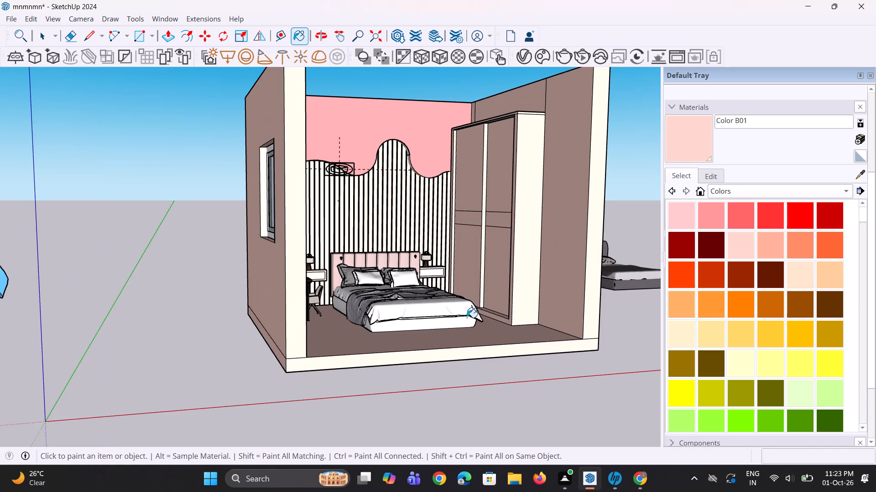
middle_click_drag(467, 323, 376, 358)
scroll(399, 335, "up", 2)
middle_click_drag(406, 333, 511, 338)
scroll(565, 217, "up", 3)
scroll(344, 210, "up", 2)
middle_click_drag(364, 269, 454, 273)
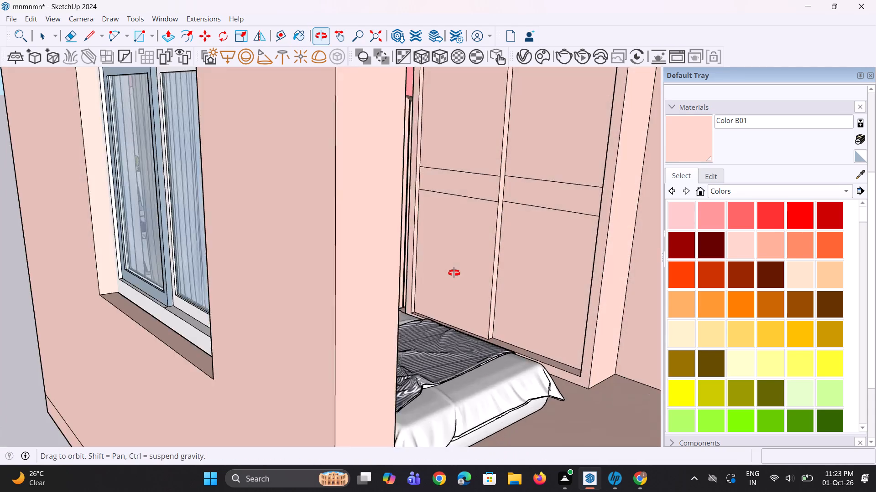
middle_click_drag(454, 273, 371, 326)
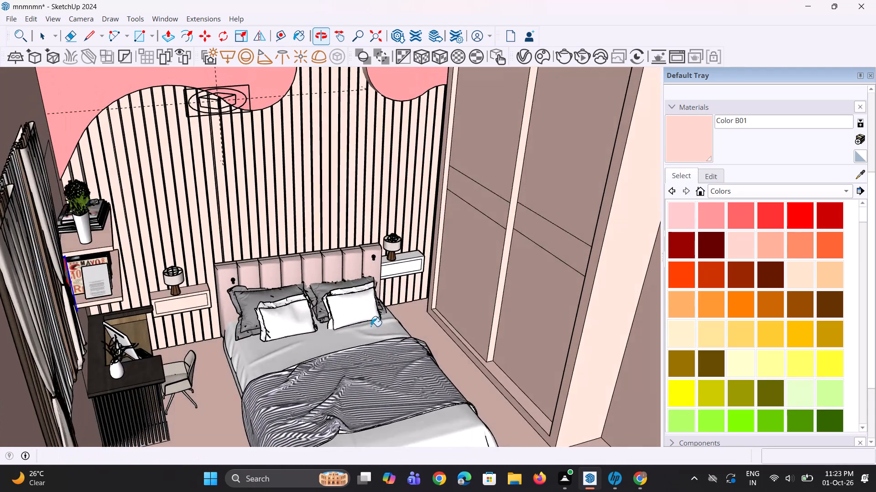
scroll(343, 344, "down", 8)
middle_click_drag(355, 317, 375, 309)
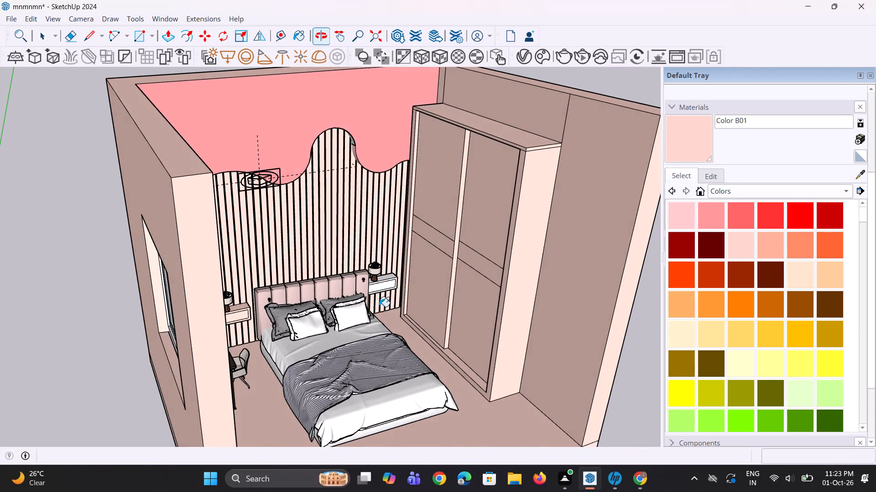
scroll(469, 260, "up", 3)
middle_click_drag(457, 287, 447, 286)
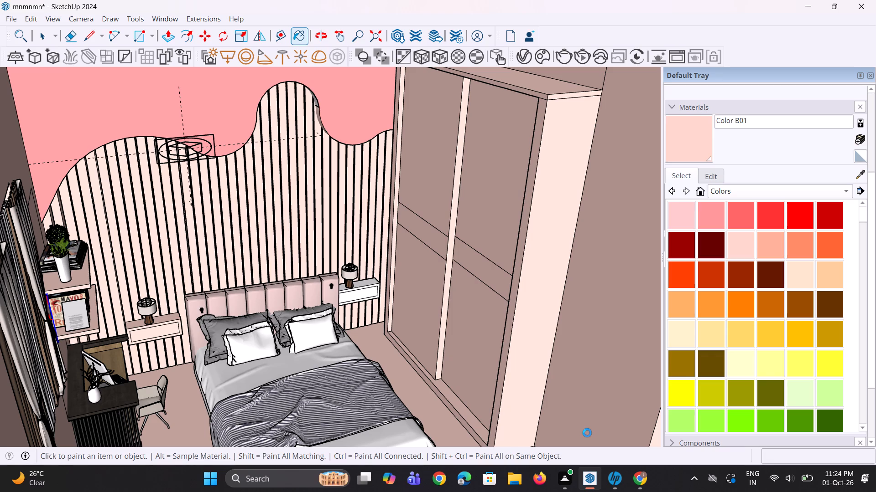
scroll(470, 425, "up", 1)
scroll(387, 330, "down", 5)
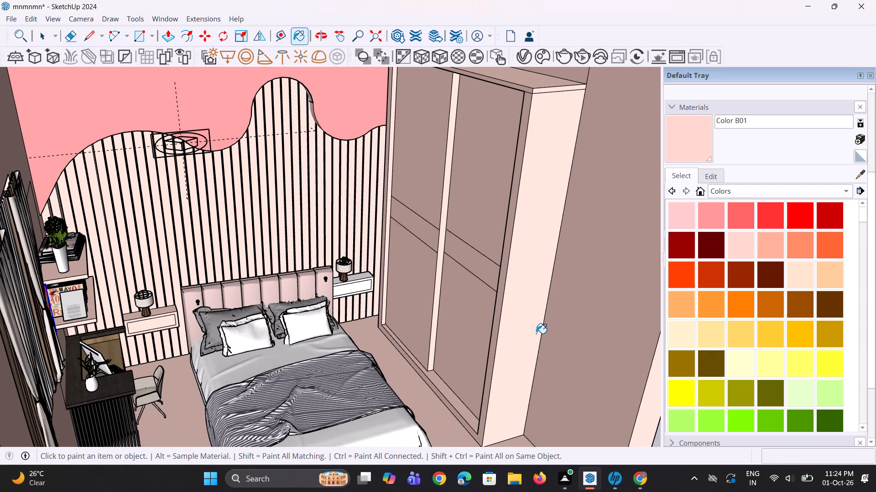
scroll(353, 320, "down", 3)
middle_click_drag(344, 321, 416, 334)
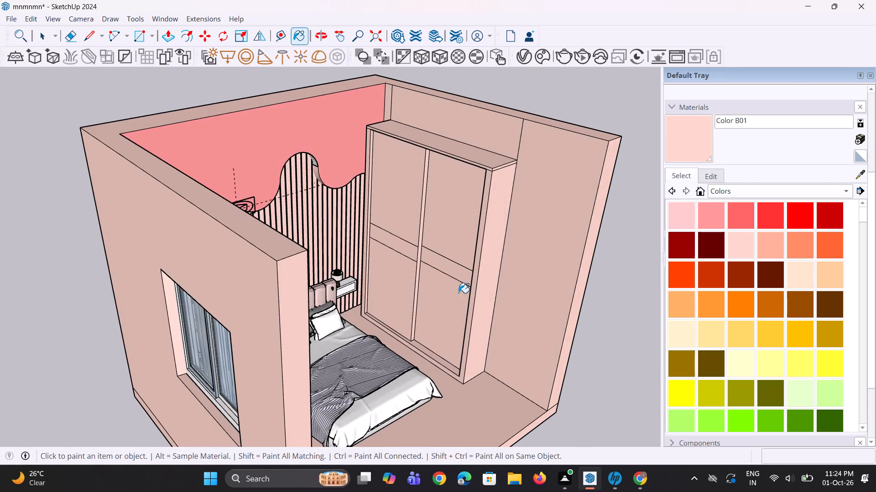
scroll(460, 288, "up", 5)
middle_click_drag(449, 285, 466, 280)
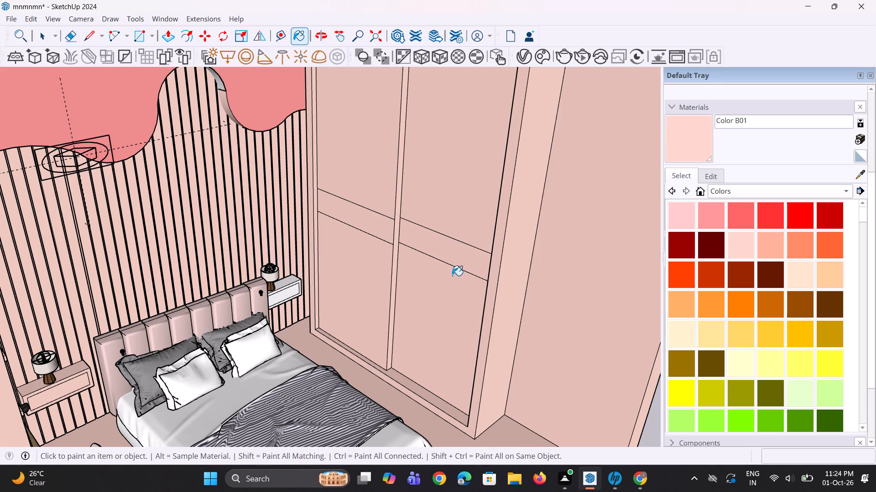
Browse the Colors material library for another shade, choosing the pale cream Color D01.
scroll(452, 277, "up", 1)
middle_click_drag(453, 277, 470, 282)
scroll(449, 309, "down", 7)
middle_click_drag(448, 310, 453, 281)
scroll(645, 280, "up", 2)
left_click(739, 243)
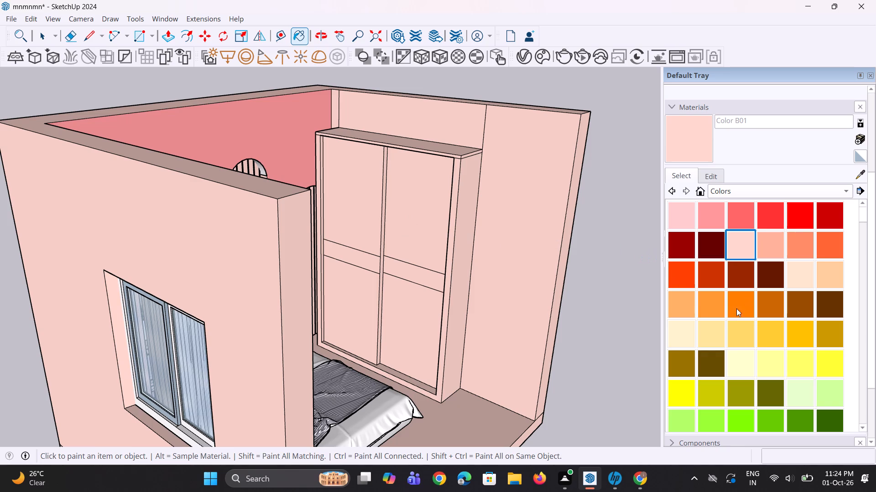
left_click(681, 337)
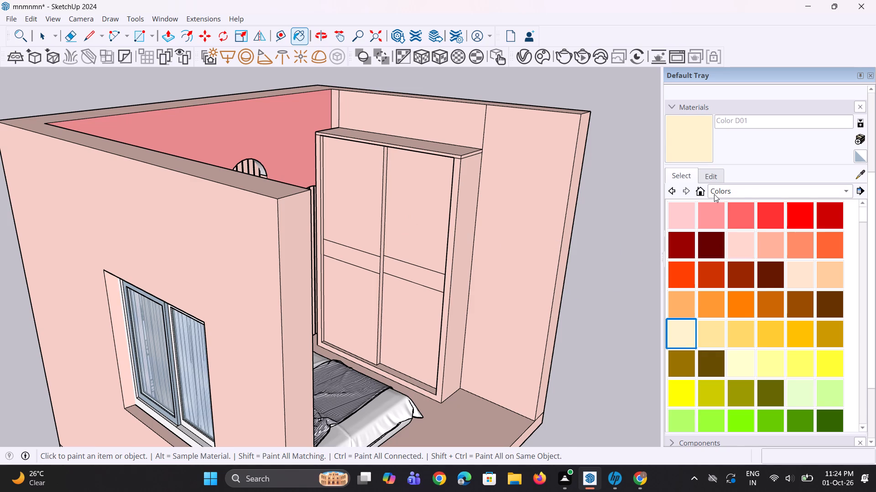
scroll(678, 294, "up", 1)
scroll(700, 294, "down", 3)
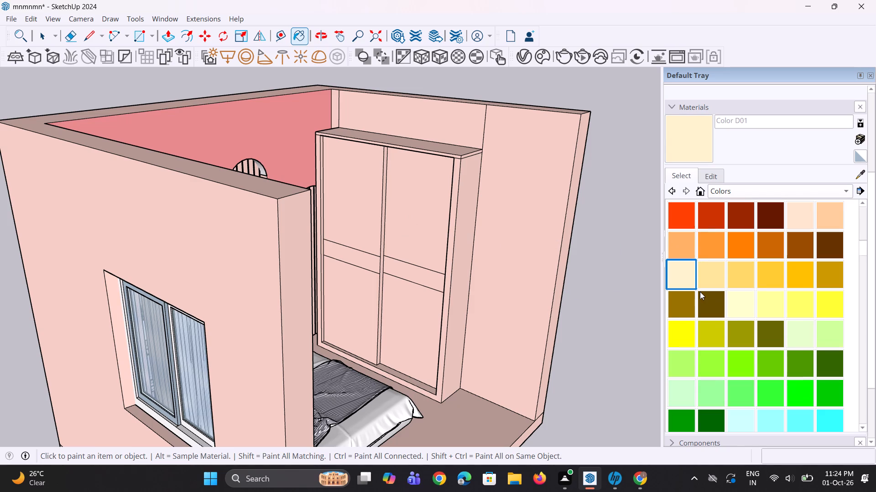
scroll(699, 286, "up", 3)
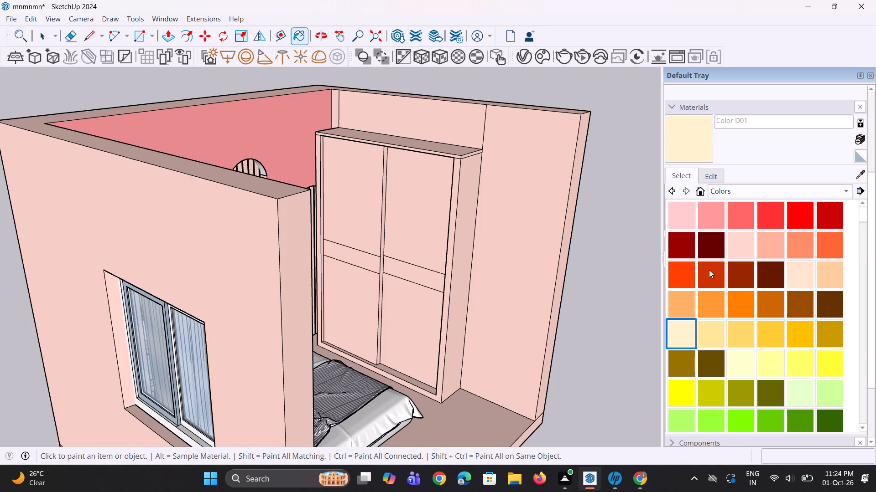
scroll(709, 270, "up", 3)
scroll(709, 269, "down", 7)
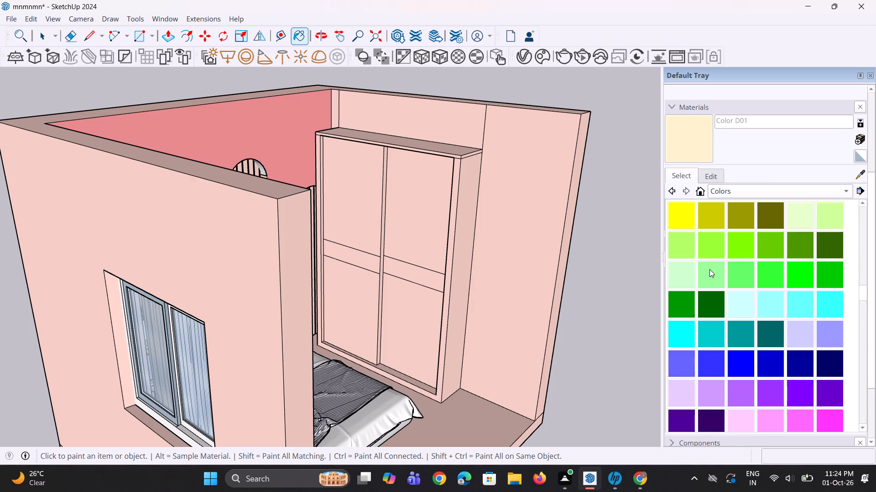
scroll(709, 269, "down", 2)
scroll(709, 269, "up", 1)
scroll(709, 269, "down", 10)
scroll(709, 269, "up", 5)
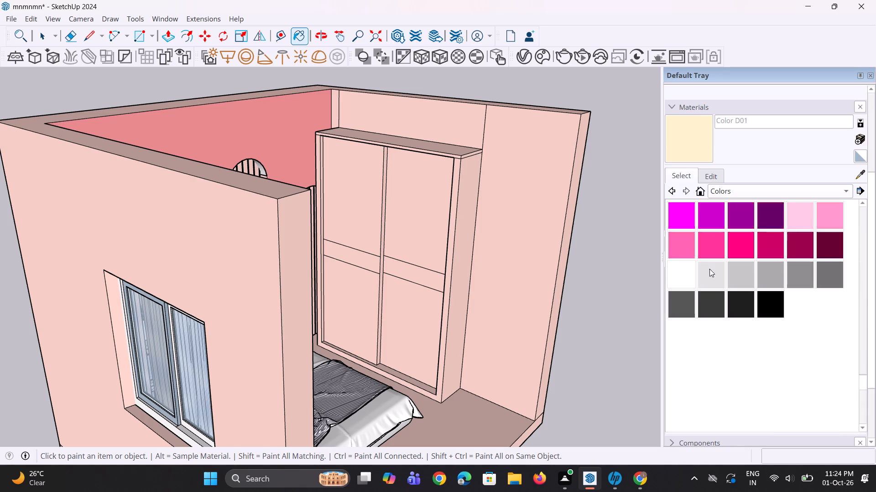
scroll(709, 269, "up", 2)
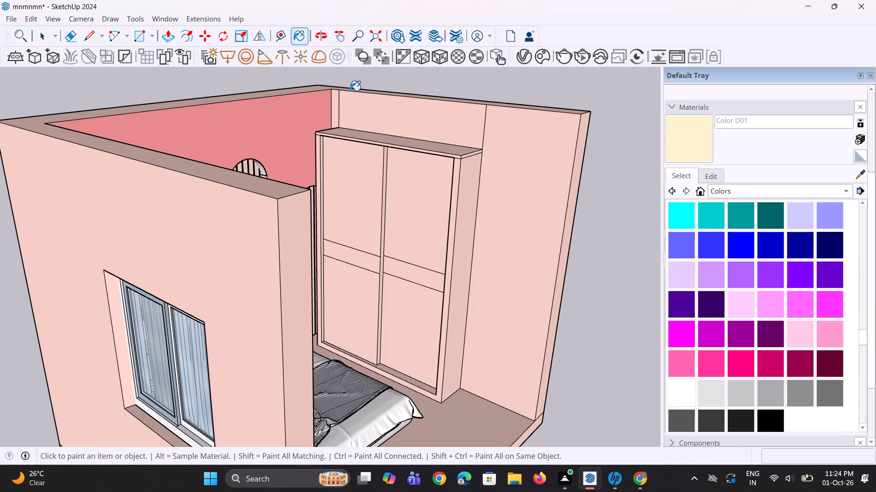
Examine the bedroom's slatted back wall, wardrobe, bed and open top from the front and from above.
middle_click_drag(365, 248, 245, 256)
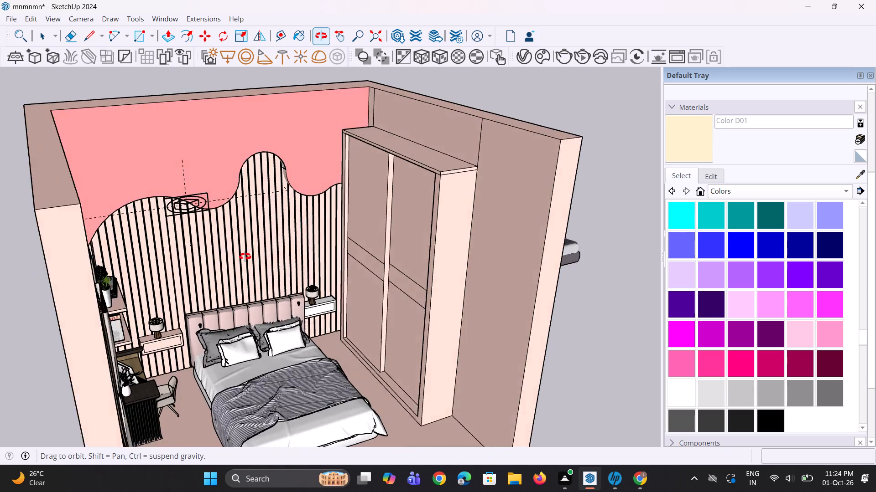
middle_click_drag(245, 256, 94, 231)
scroll(105, 220, "down", 4)
middle_click_drag(109, 215, 204, 203)
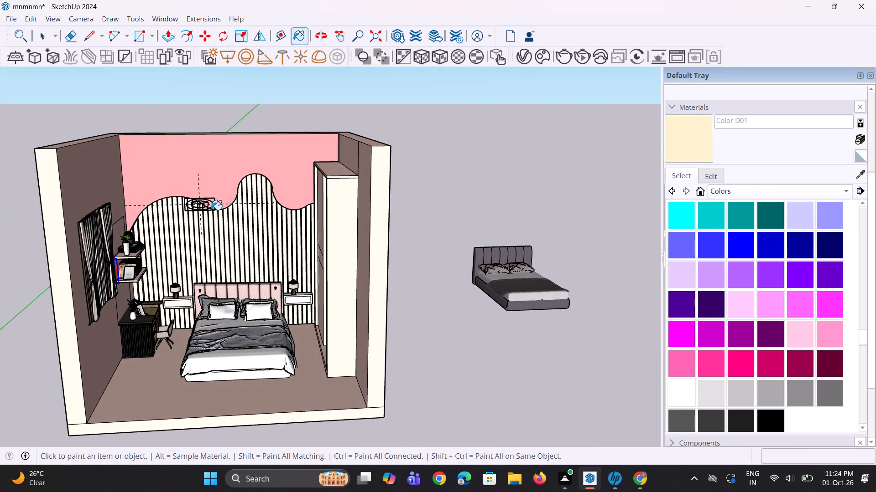
scroll(239, 258, "up", 1)
scroll(307, 298, "up", 4)
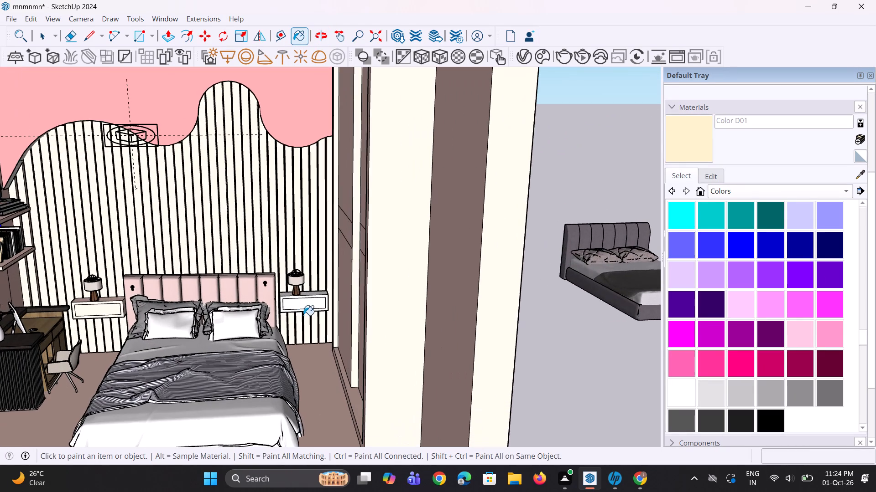
middle_click_drag(303, 315, 299, 303)
scroll(316, 280, "down", 4)
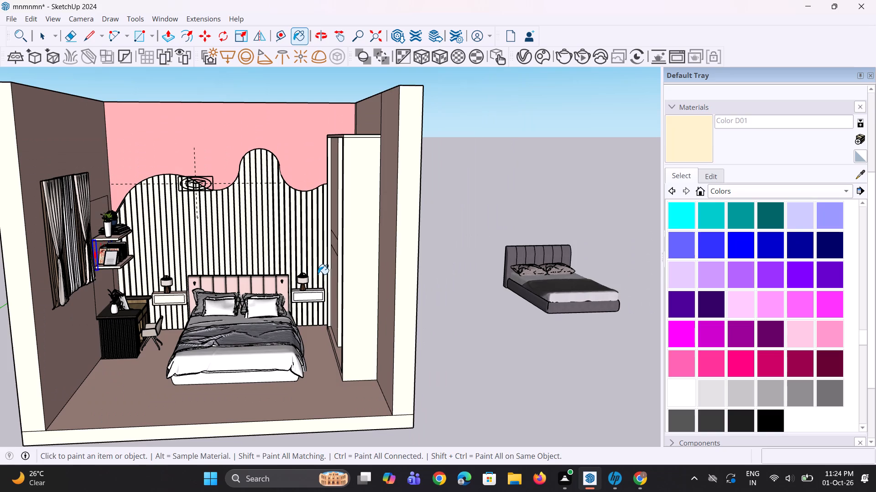
middle_click_drag(318, 274, 332, 277)
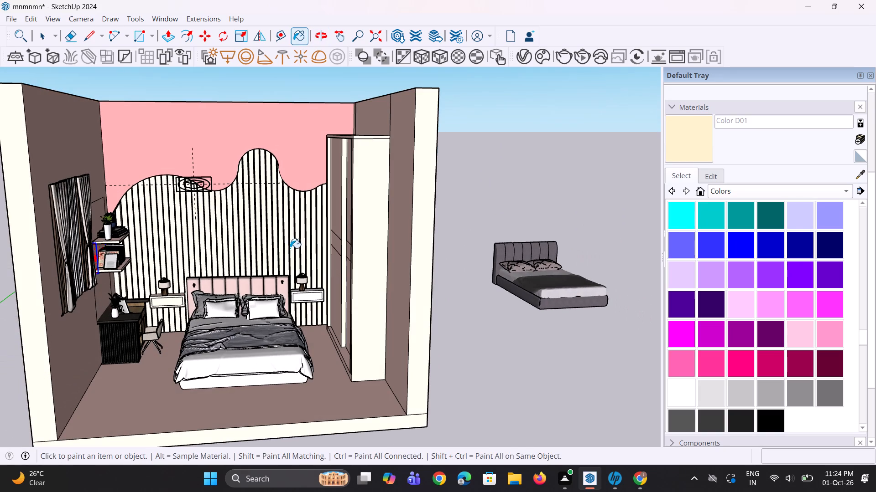
middle_click_drag(296, 244, 302, 261)
scroll(302, 261, "down", 3)
middle_click_drag(301, 253, 293, 280)
scroll(200, 207, "up", 1)
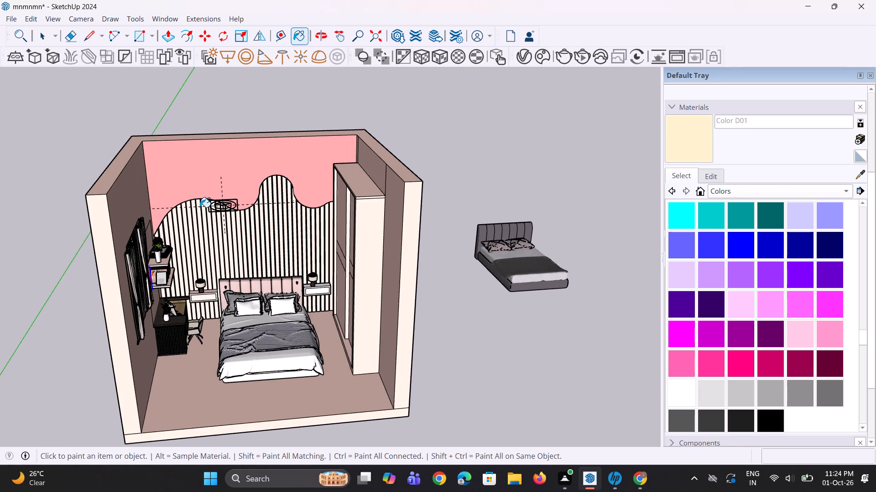
middle_click_drag(200, 207, 196, 245)
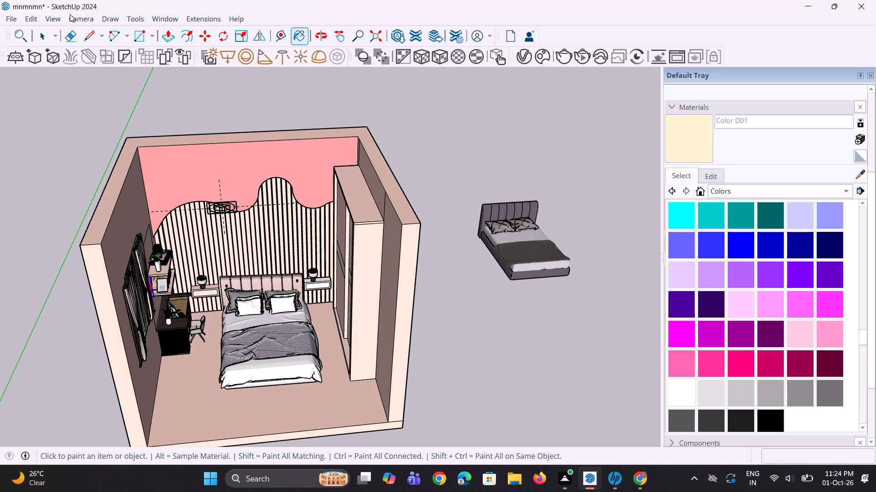
Draw an upright 13' by 6" rotated rectangle along the outer top edge of the back wall.
left_click(155, 41)
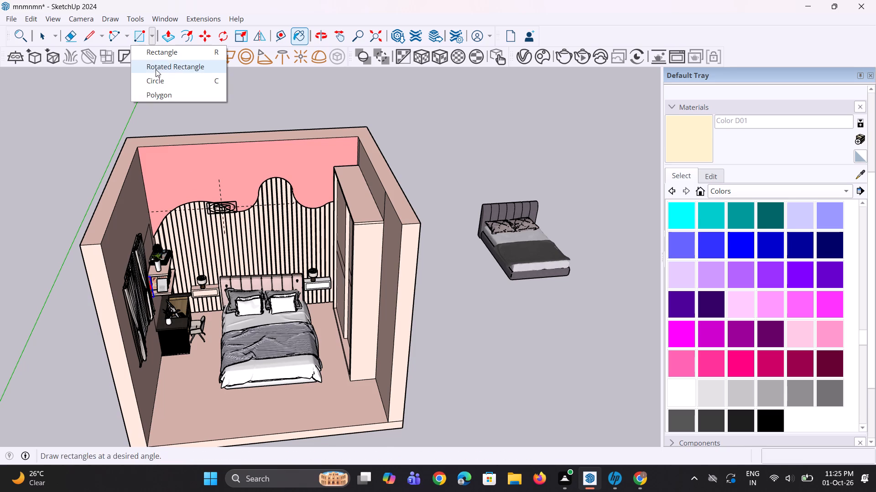
left_click(156, 69)
left_click(129, 136)
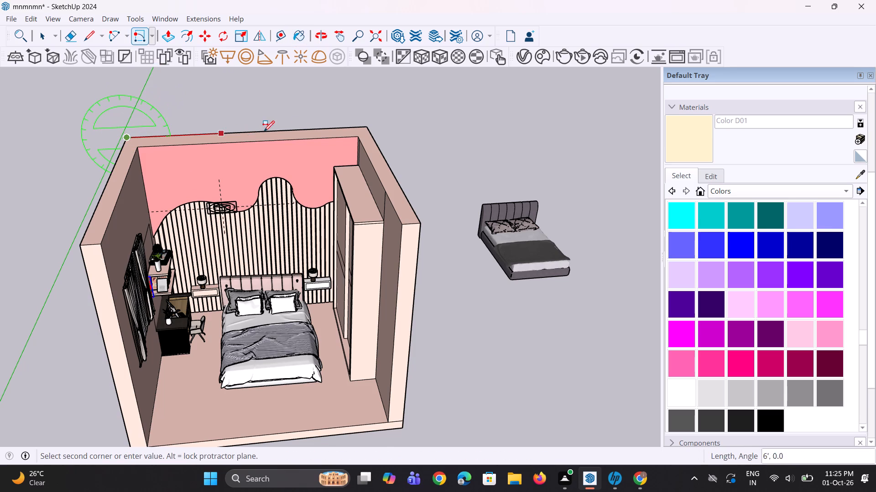
left_click(367, 124)
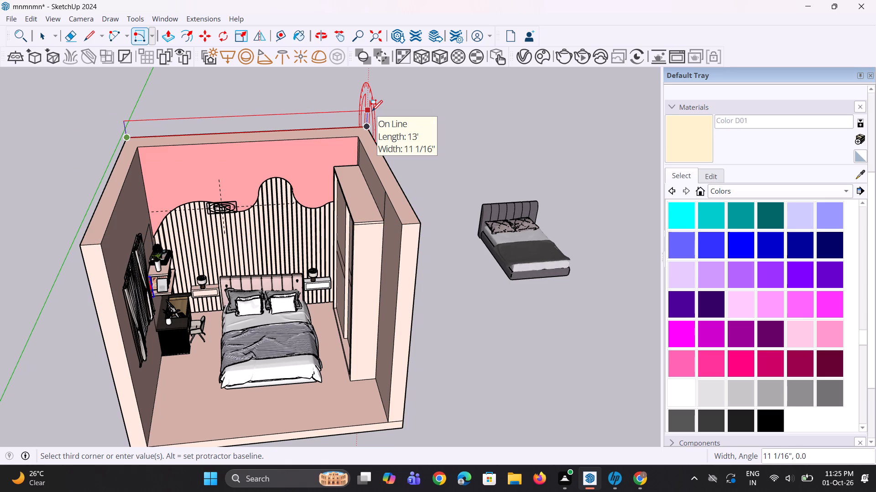
key("6")
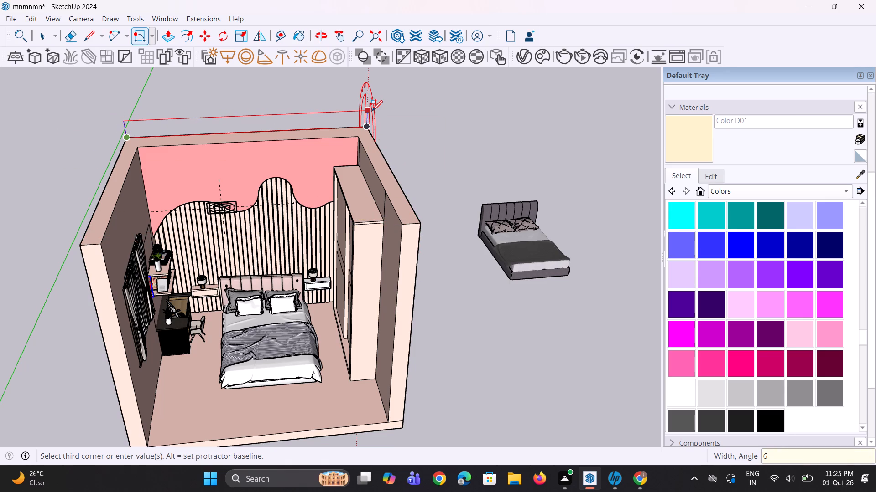
key("shift+quotedbl")
key("Return")
Extrude the 6" strip across the room to the front ends of the side walls as a ceiling slab.
scroll(274, 115, "up", 2)
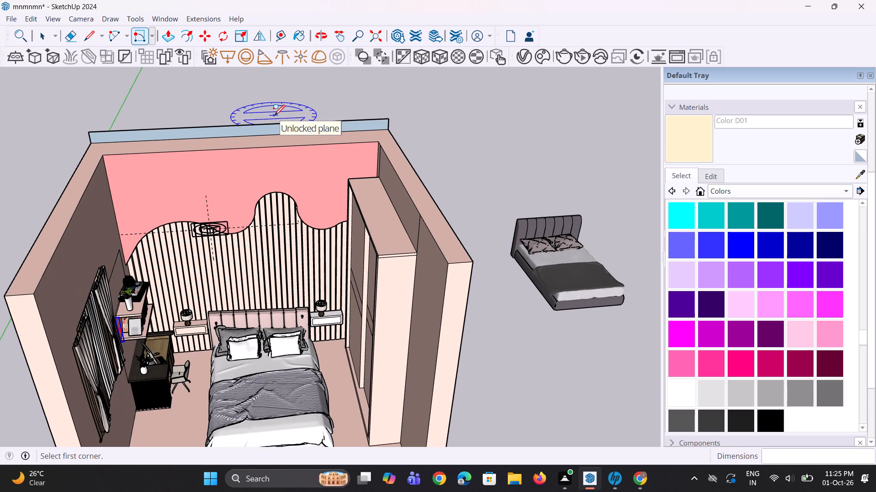
key("p")
left_click(278, 125)
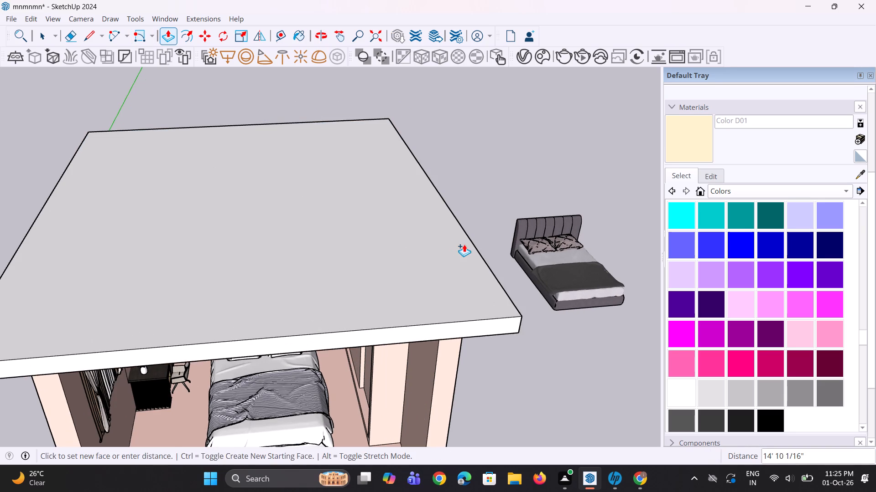
middle_click_drag(454, 221, 251, 108)
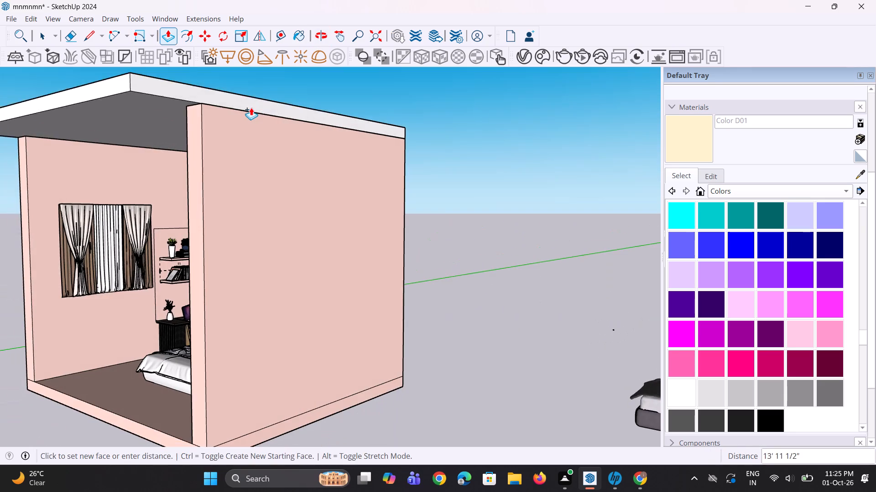
left_click(203, 139)
Copy the underside face of the ceiling slab sideways to outside the room, beyond the wardrobe-side wall.
middle_click_drag(147, 186, 258, 189)
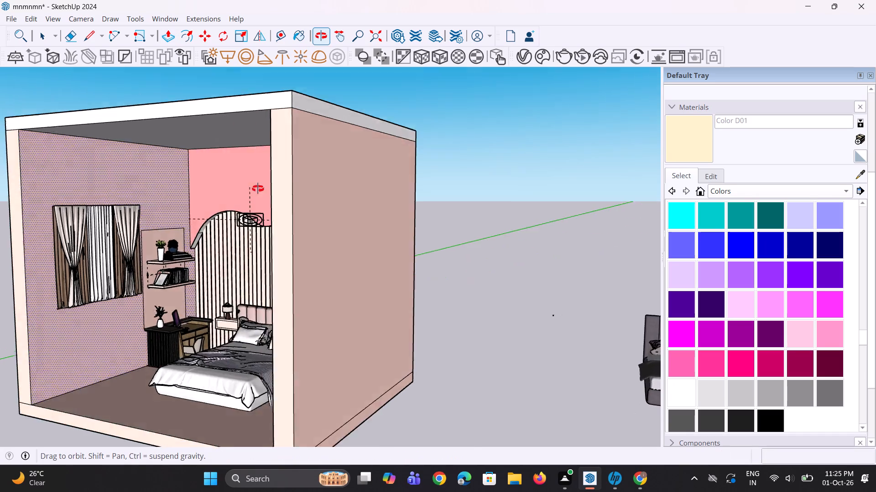
middle_click_drag(258, 189, 318, 178)
scroll(287, 159, "up", 2)
key("space")
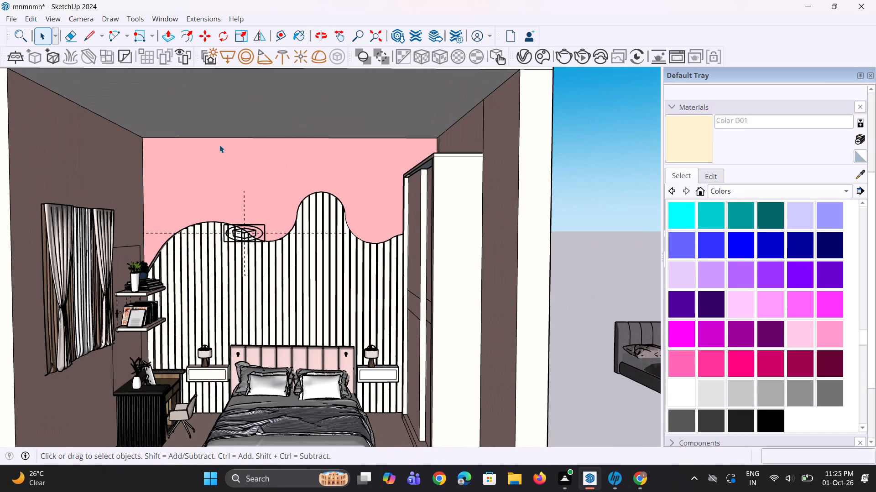
scroll(219, 145, "down", 4)
left_click(229, 135)
scroll(225, 135, "down", 3)
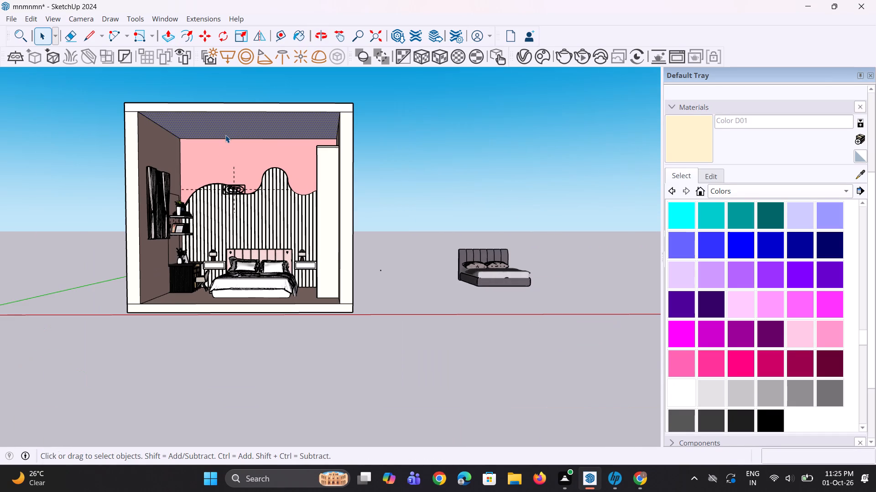
key("m")
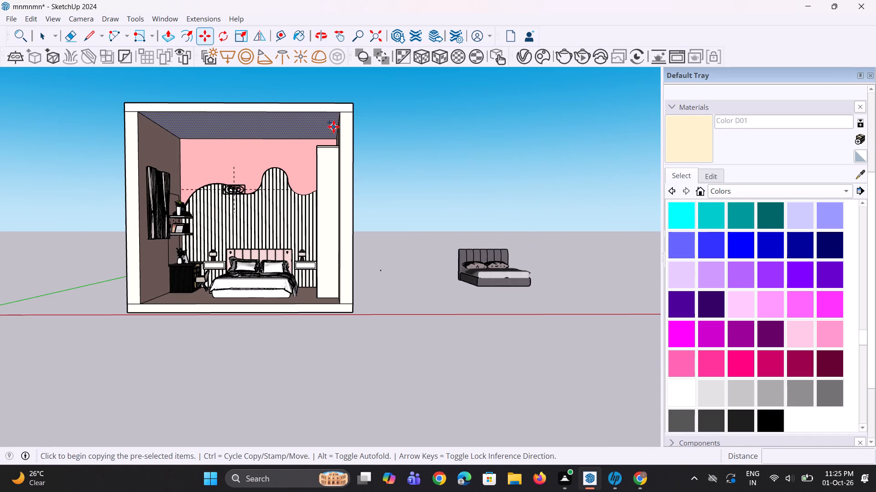
left_click(339, 115)
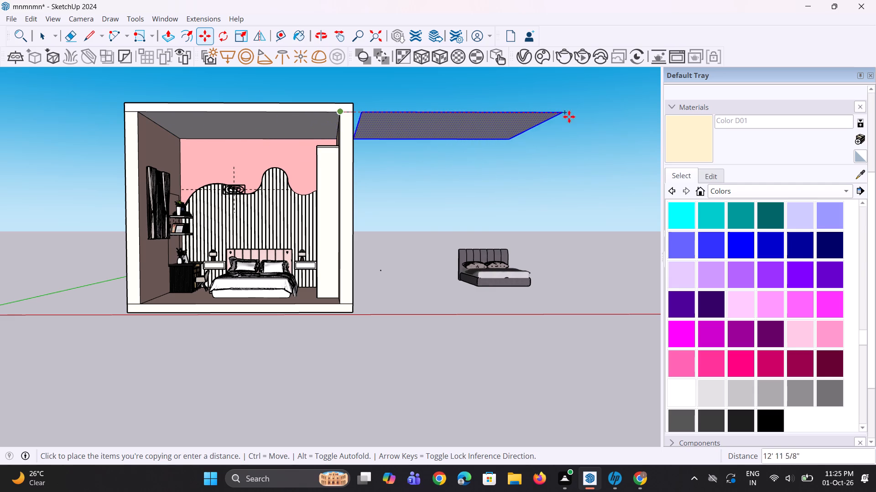
left_click(597, 116)
Offset the outline of the copied ceiling face inward by about 1' 4" to form a border.
scroll(503, 131, "up", 2)
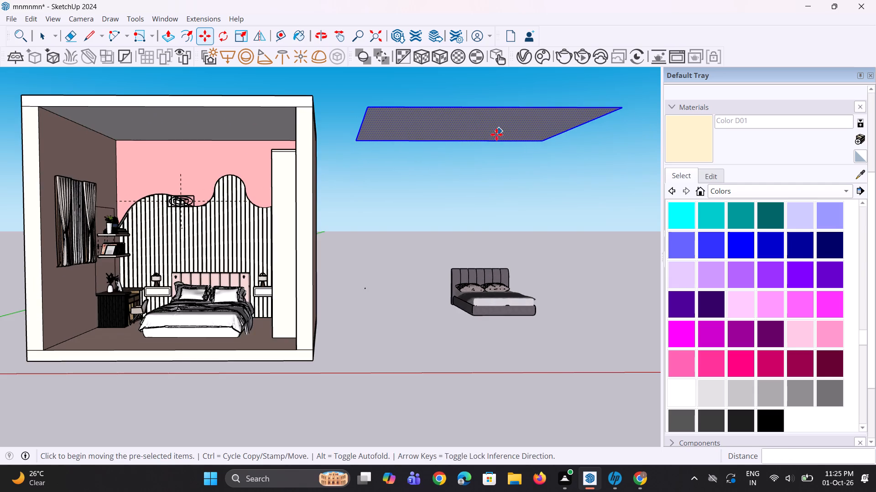
middle_click_drag(496, 136, 439, 126)
scroll(416, 135, "up", 2)
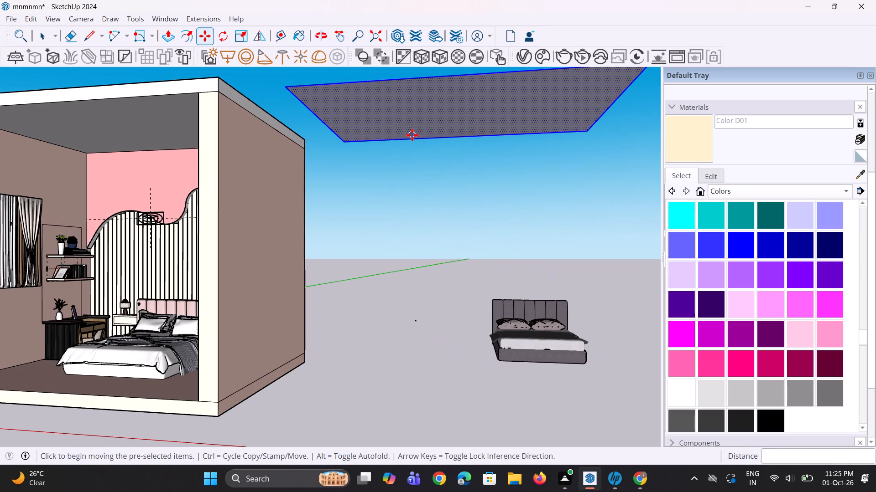
key("f")
left_click(377, 140)
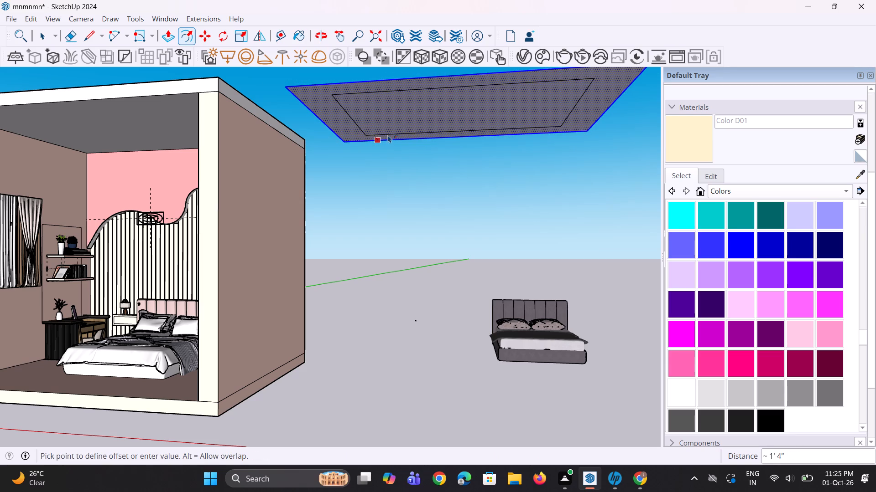
left_click(388, 135)
Extrude the border face of the copied ceiling by about 2 11/16", leaving the inner rectangle recessed.
scroll(386, 140, "up", 1)
middle_click_drag(386, 140, 390, 135)
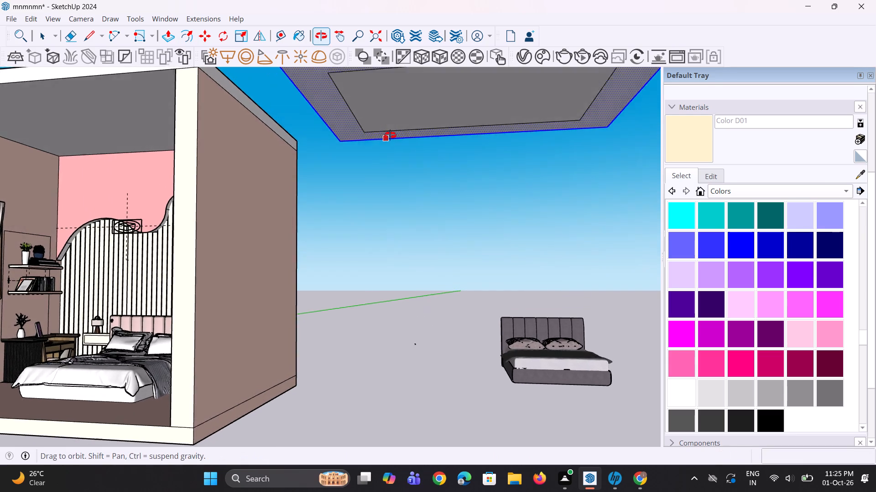
middle_click_drag(390, 135, 390, 139)
scroll(395, 149, "down", 3)
middle_click_drag(396, 149, 392, 152)
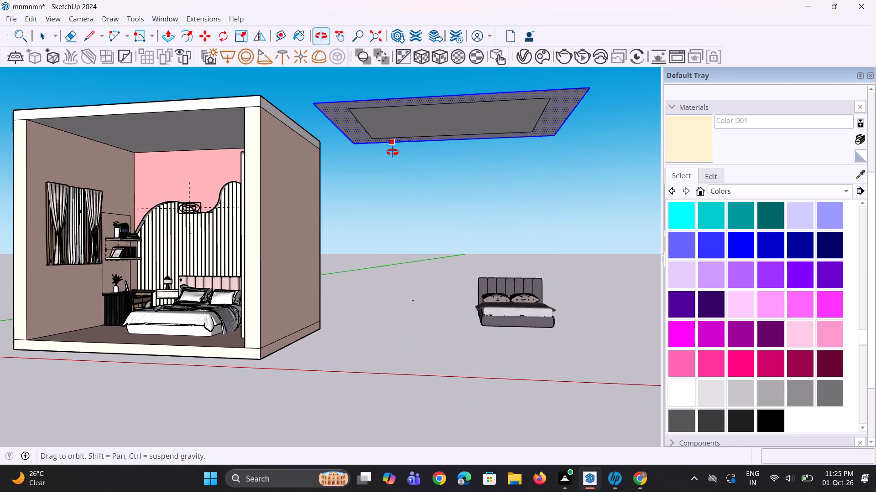
middle_click_drag(392, 152, 391, 159)
key("p")
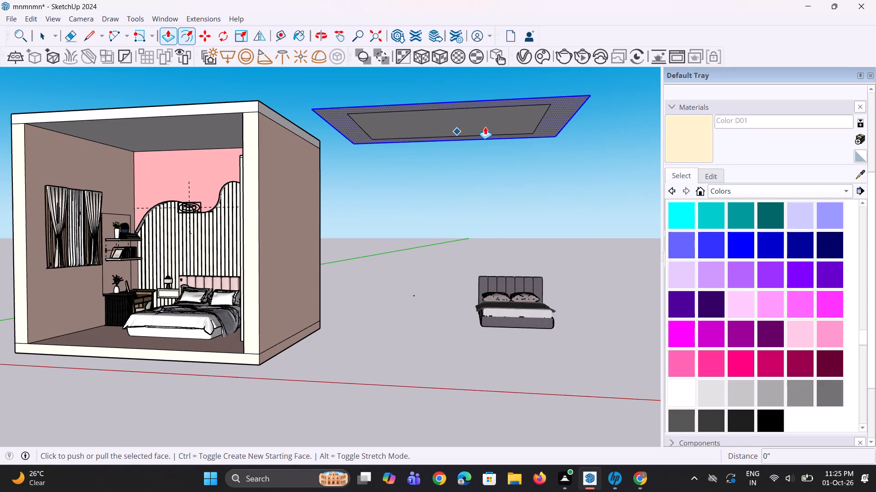
key("space")
left_click(483, 169)
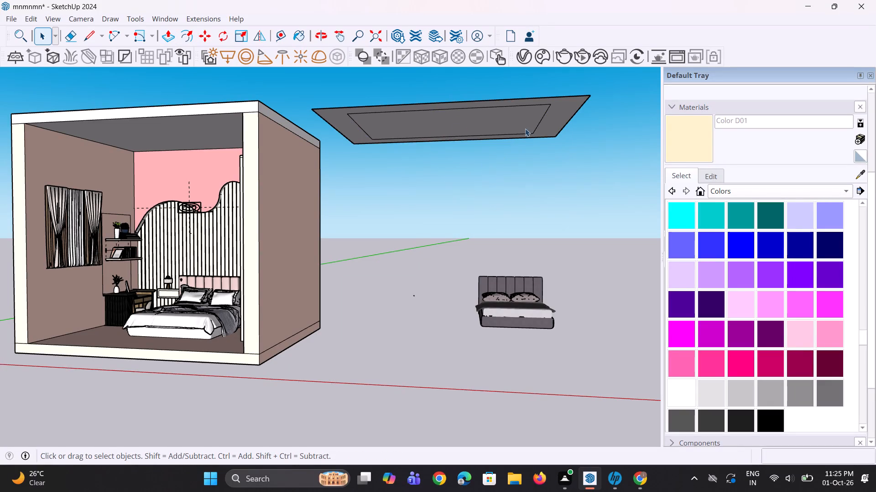
scroll(534, 119, "up", 2)
left_click(554, 129)
scroll(554, 129, "up", 3)
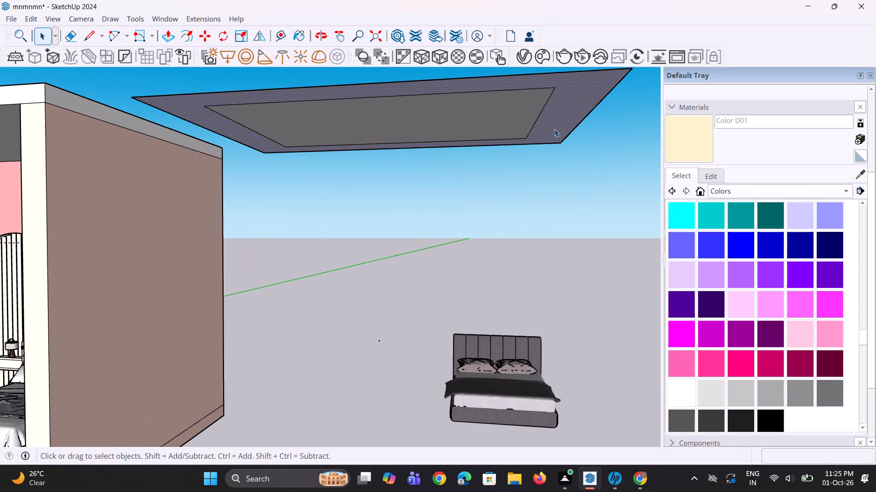
key("p")
left_click(555, 125)
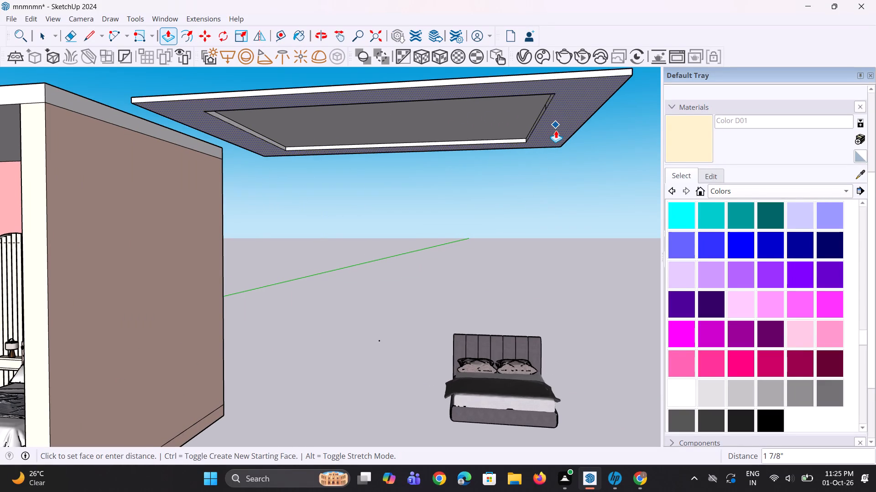
left_click(556, 133)
middle_click_drag(502, 154, 518, 149)
scroll(516, 164, "down", 3)
middle_click_drag(516, 164, 522, 157)
scroll(559, 117, "up", 2)
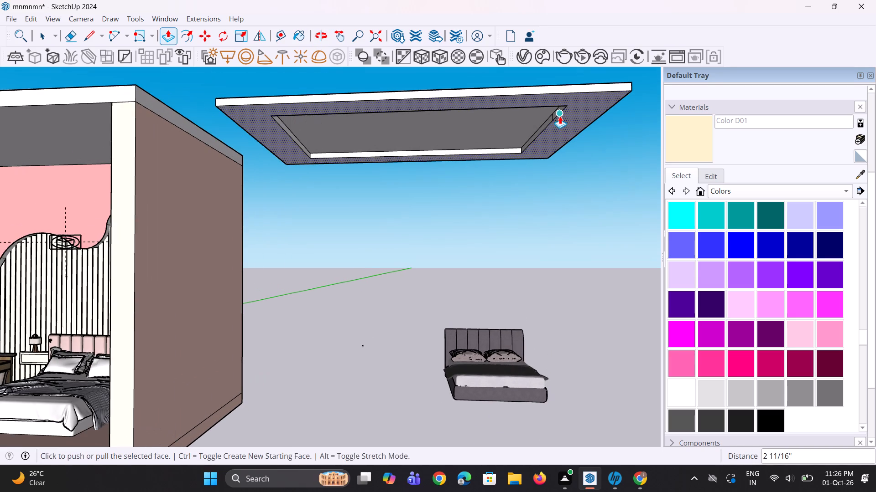
Erase the stray short edge on the inner side face of the false ceiling's recess.
key("e")
scroll(558, 117, "up", 8)
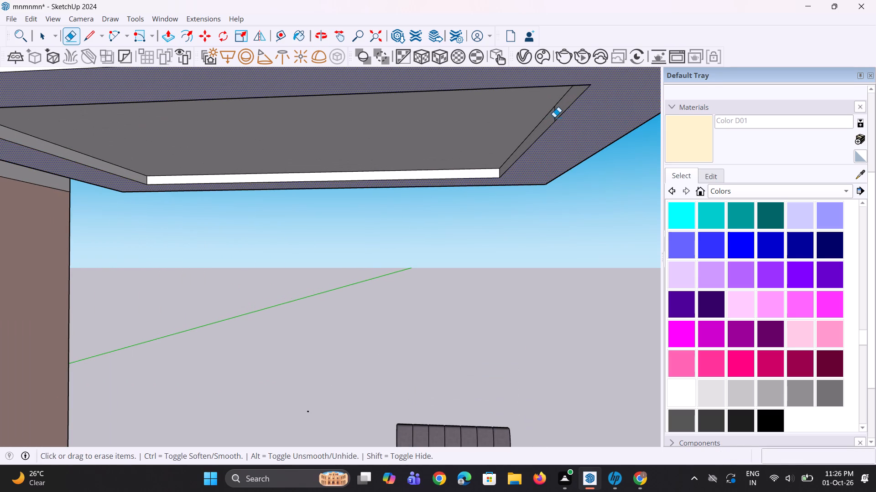
left_click(554, 117)
scroll(544, 171, "down", 4)
middle_click_drag(544, 172, 537, 158)
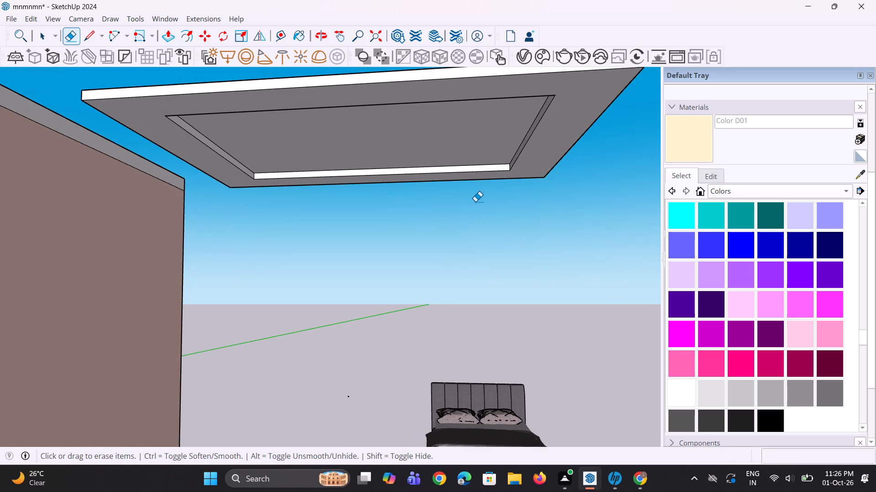
scroll(475, 201, "down", 2)
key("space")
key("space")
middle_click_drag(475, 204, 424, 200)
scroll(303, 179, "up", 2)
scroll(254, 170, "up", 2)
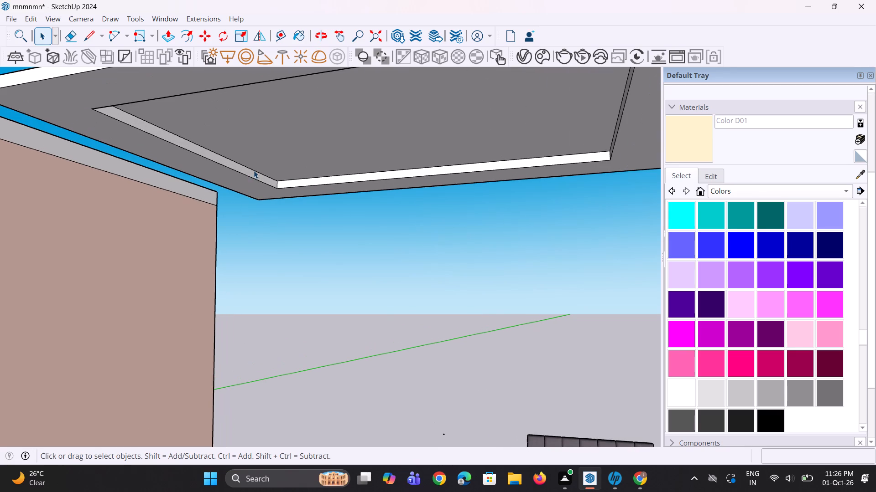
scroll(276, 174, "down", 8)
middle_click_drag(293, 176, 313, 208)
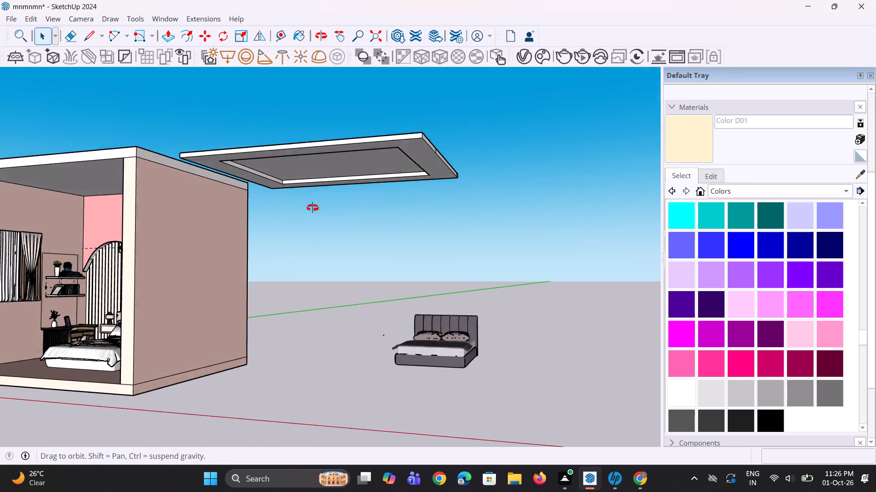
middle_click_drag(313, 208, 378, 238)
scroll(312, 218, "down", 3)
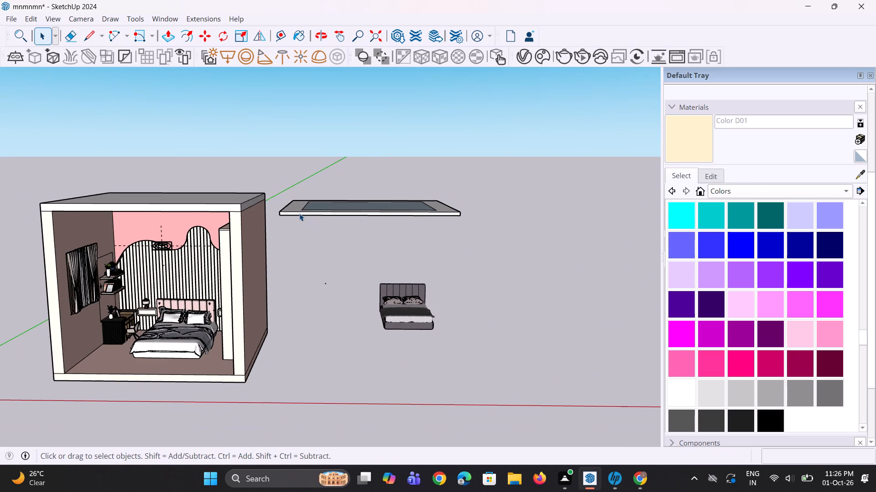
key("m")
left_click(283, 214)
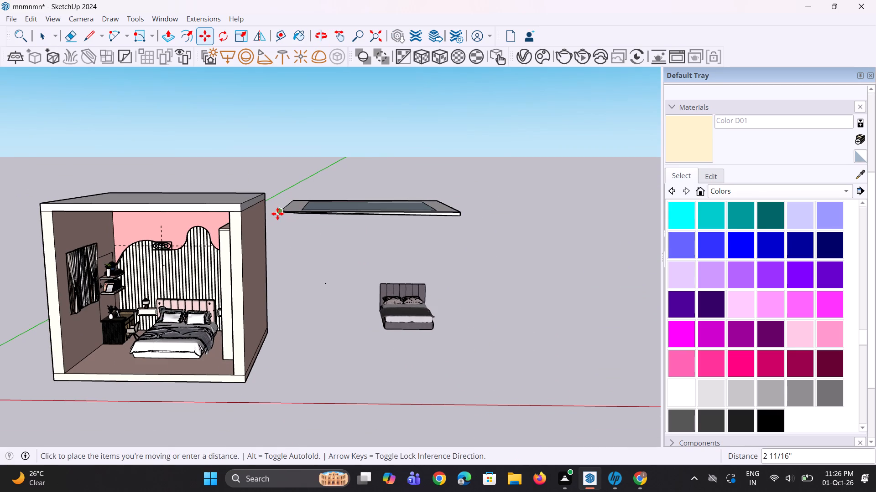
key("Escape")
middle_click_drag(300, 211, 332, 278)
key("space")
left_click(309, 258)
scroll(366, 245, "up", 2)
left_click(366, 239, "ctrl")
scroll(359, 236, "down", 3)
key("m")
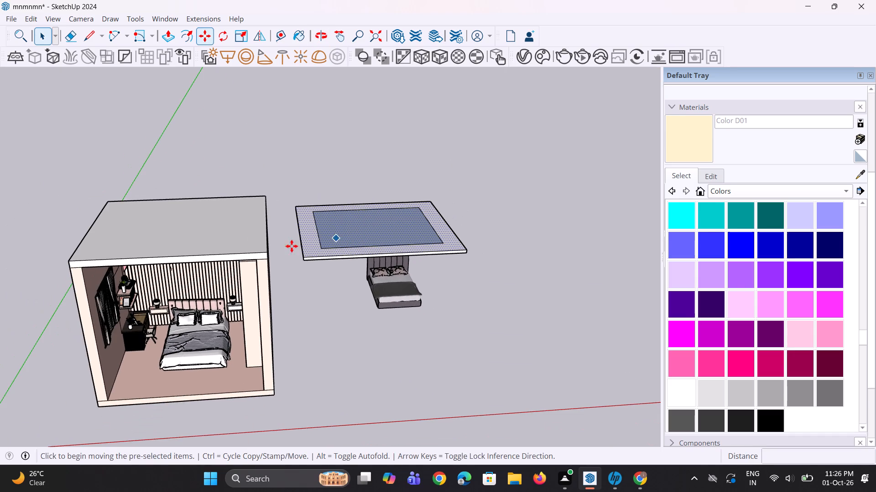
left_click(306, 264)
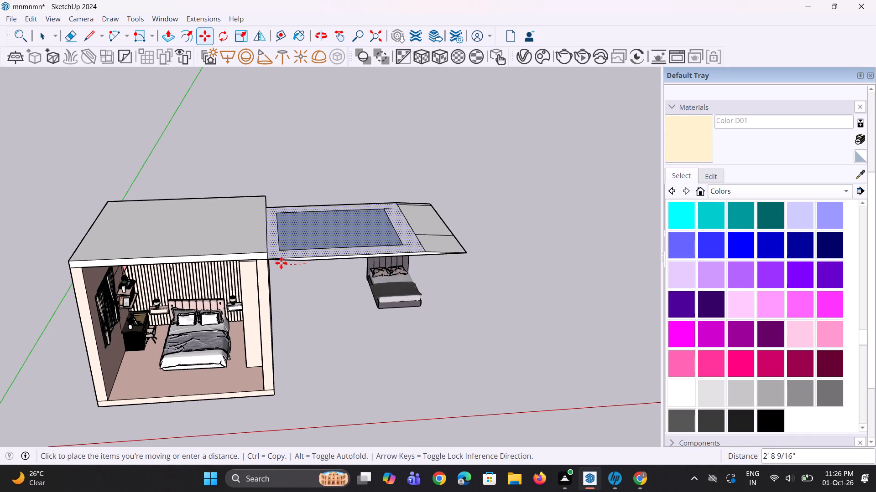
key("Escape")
Select the whole false ceiling outside the room, including its border, recess faces and edges.
scroll(347, 236, "down", 4)
key("space")
key("space")
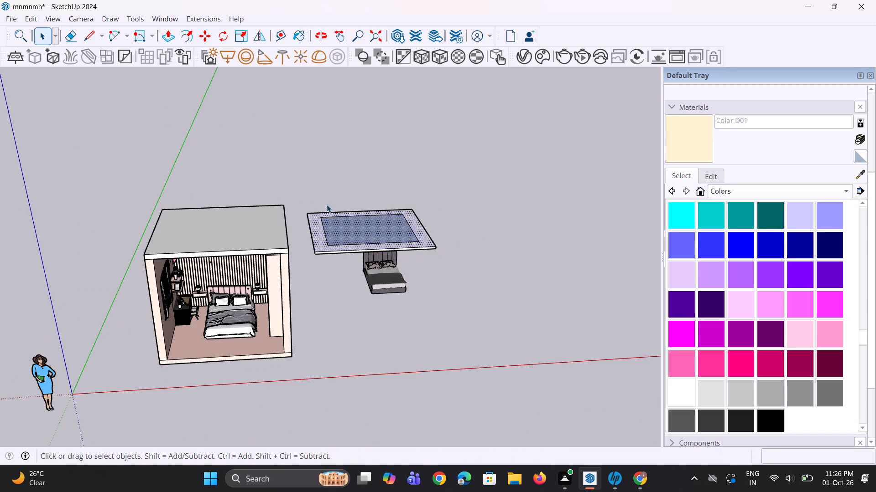
left_click_drag(288, 190, 440, 277)
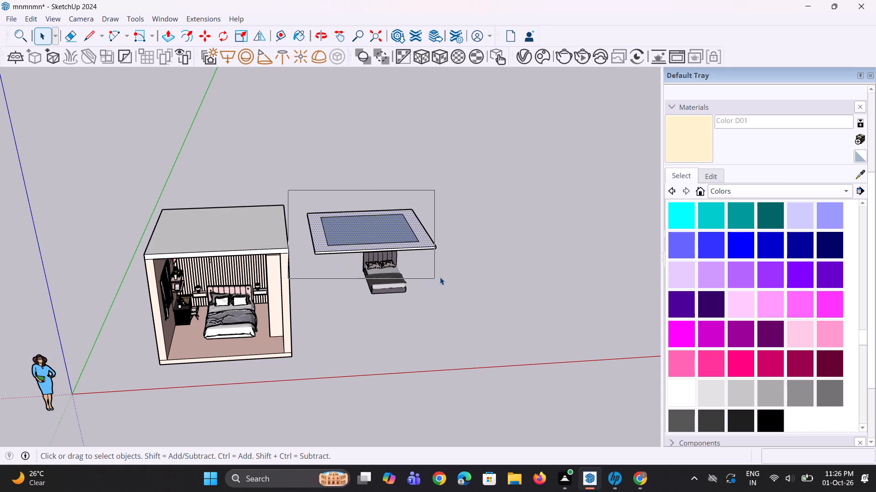
left_click_drag(440, 277, 447, 274)
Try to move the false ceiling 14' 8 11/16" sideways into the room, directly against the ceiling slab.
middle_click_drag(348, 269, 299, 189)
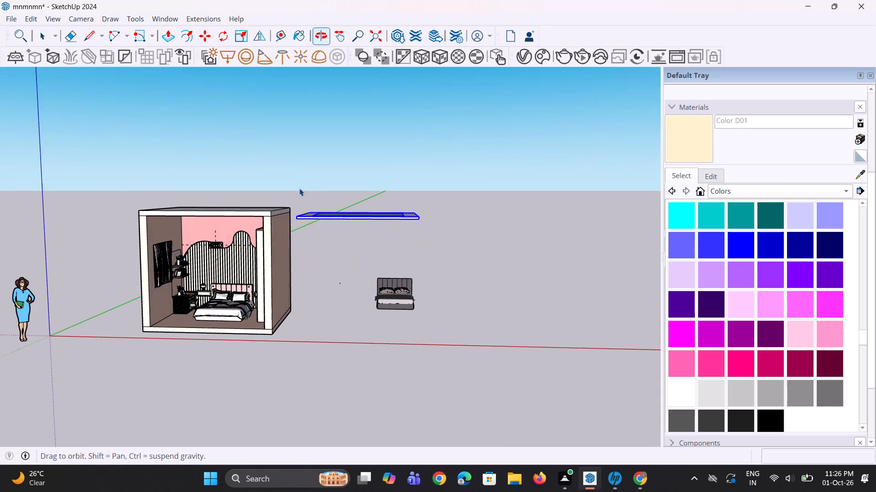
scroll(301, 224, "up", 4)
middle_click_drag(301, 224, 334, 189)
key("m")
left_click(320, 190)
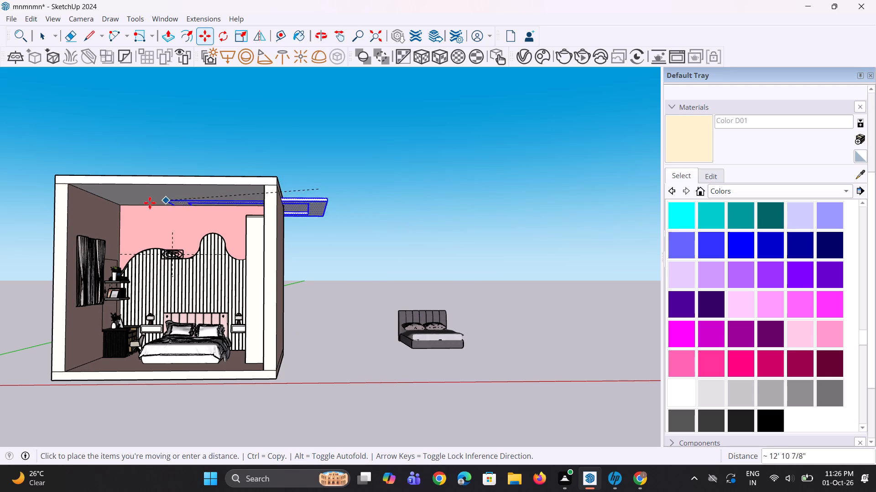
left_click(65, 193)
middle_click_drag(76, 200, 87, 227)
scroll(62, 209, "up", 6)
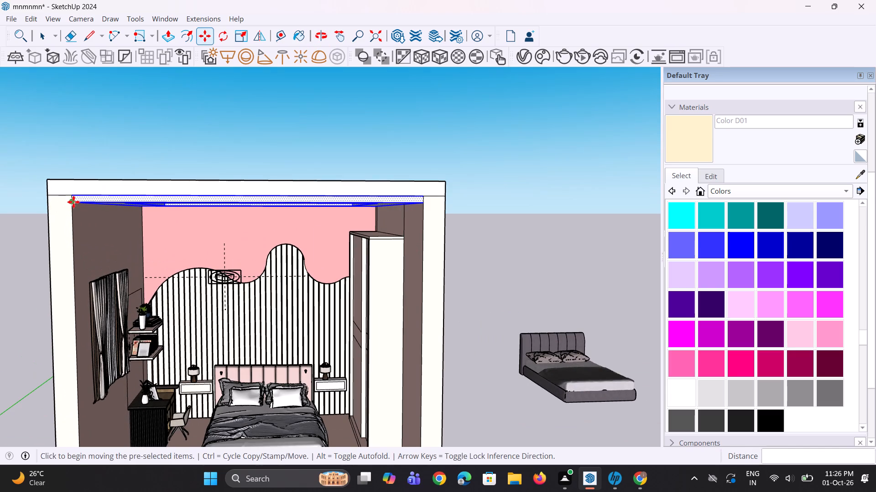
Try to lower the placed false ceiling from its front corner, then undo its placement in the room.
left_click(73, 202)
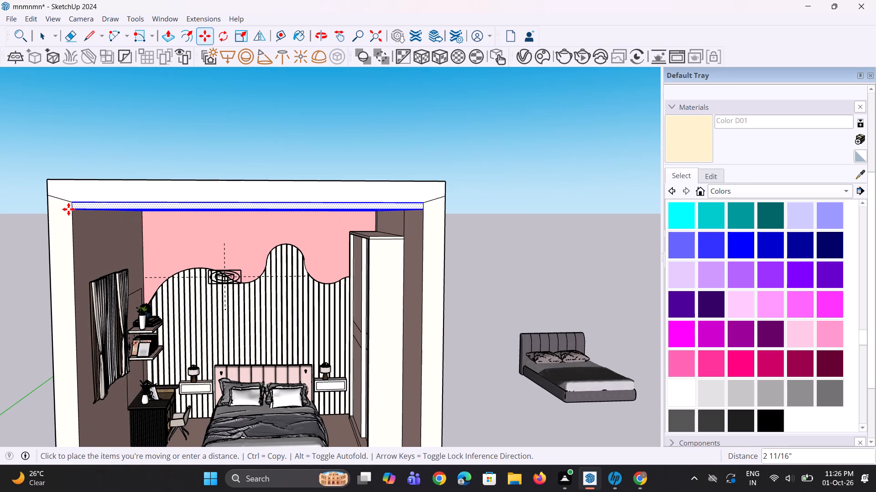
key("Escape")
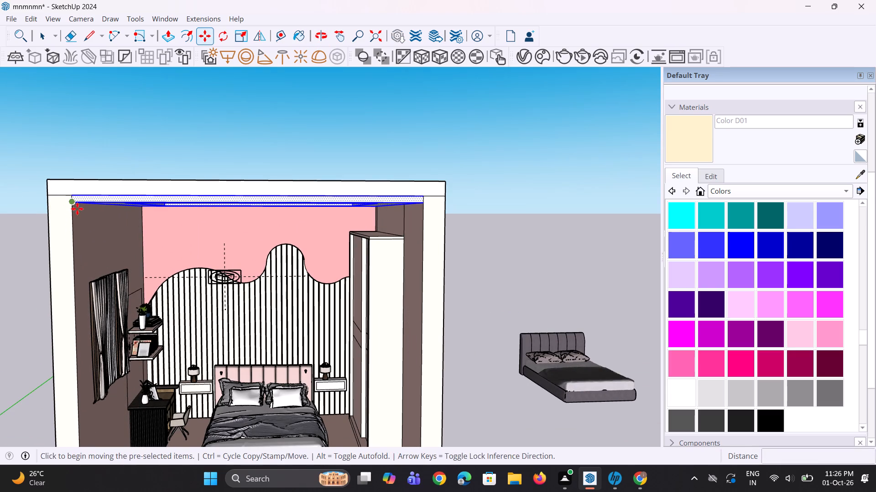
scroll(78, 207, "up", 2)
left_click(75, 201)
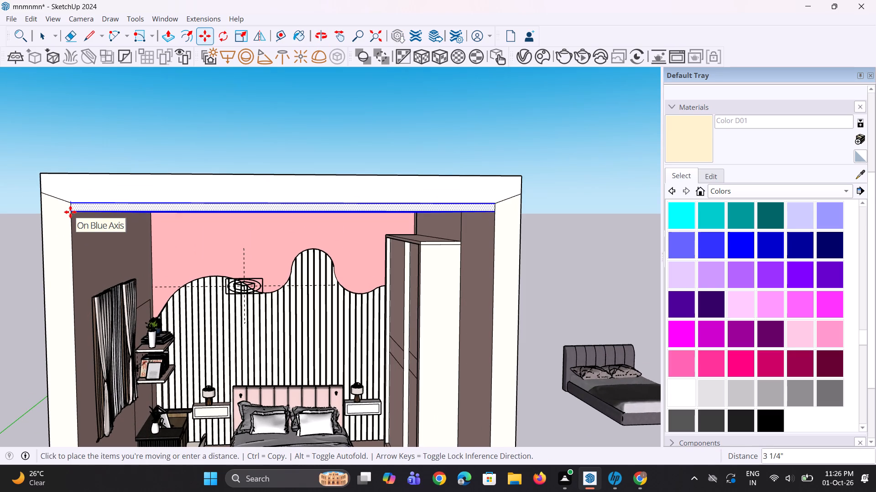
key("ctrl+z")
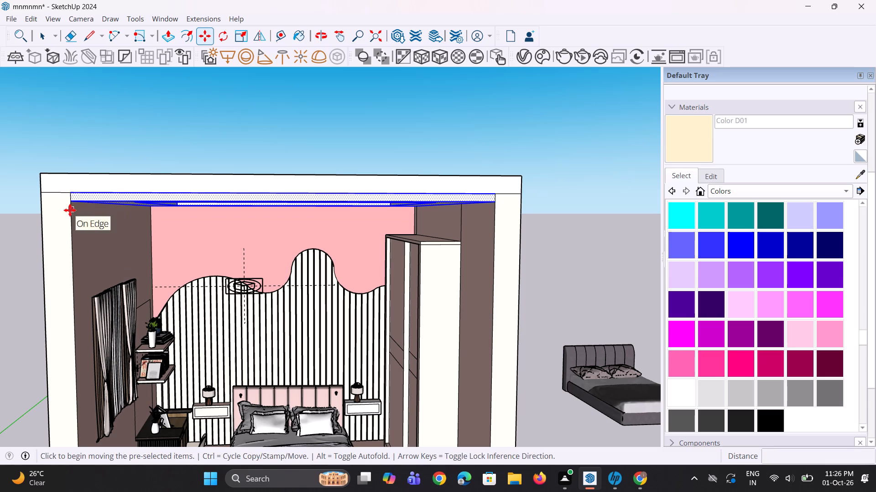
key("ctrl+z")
Lower the false ceiling slightly and move it 14' 8 11/16" sideways between the side walls, leaving a gap beneath the ceiling slab.
scroll(174, 218, "down", 7)
scroll(323, 236, "up", 2)
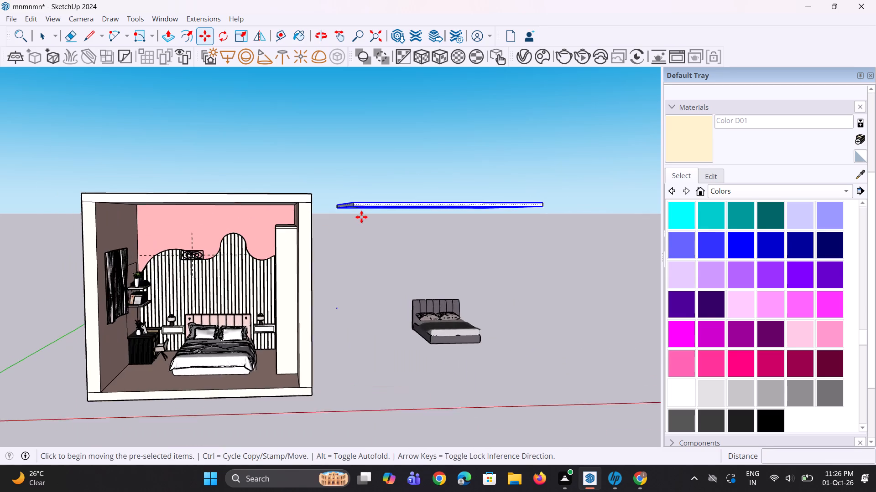
scroll(361, 217, "up", 3)
left_click(360, 195)
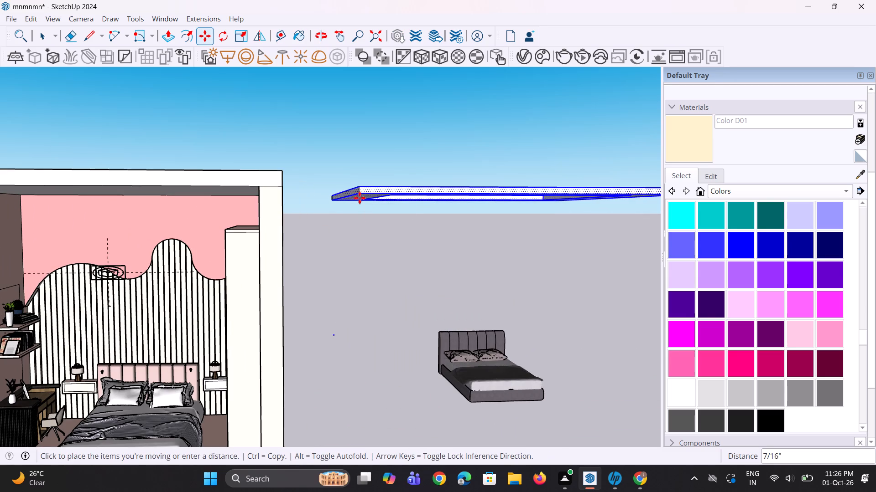
left_click(359, 200)
left_click(359, 200)
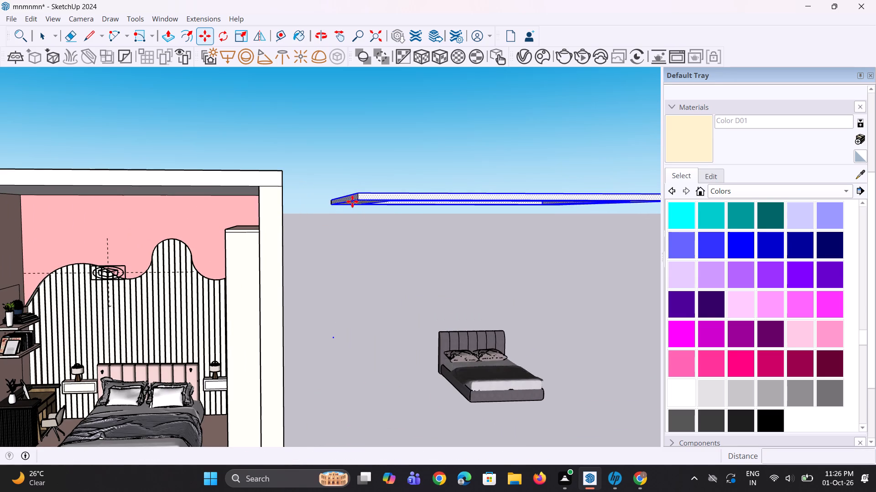
scroll(147, 208, "down", 6)
scroll(41, 216, "up", 4)
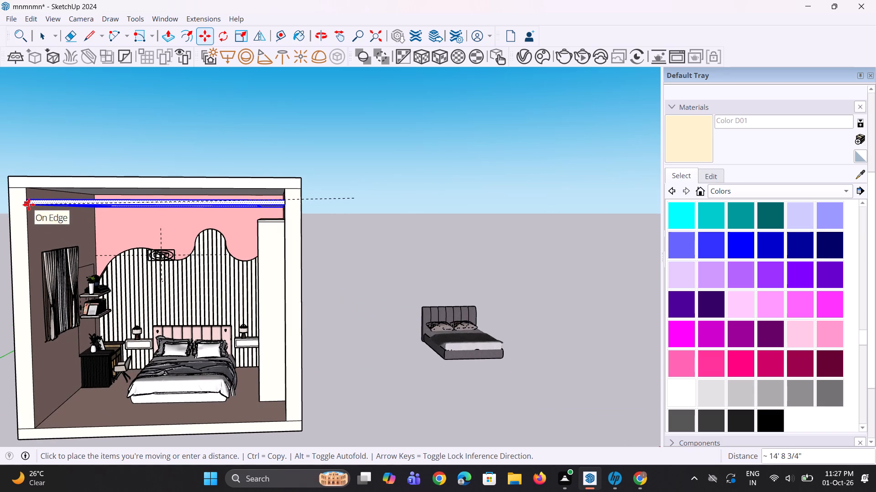
left_click(29, 203)
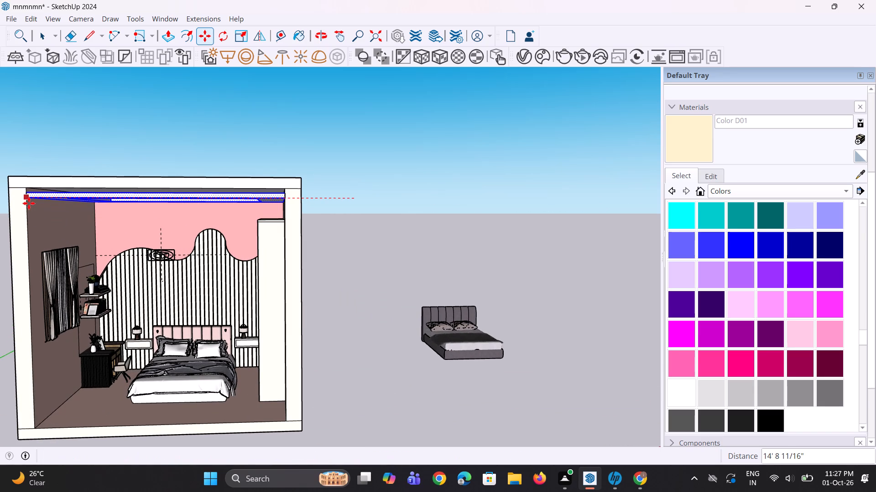
middle_click_drag(182, 229, 175, 257)
scroll(276, 229, "up", 2)
middle_click_drag(282, 227, 161, 241)
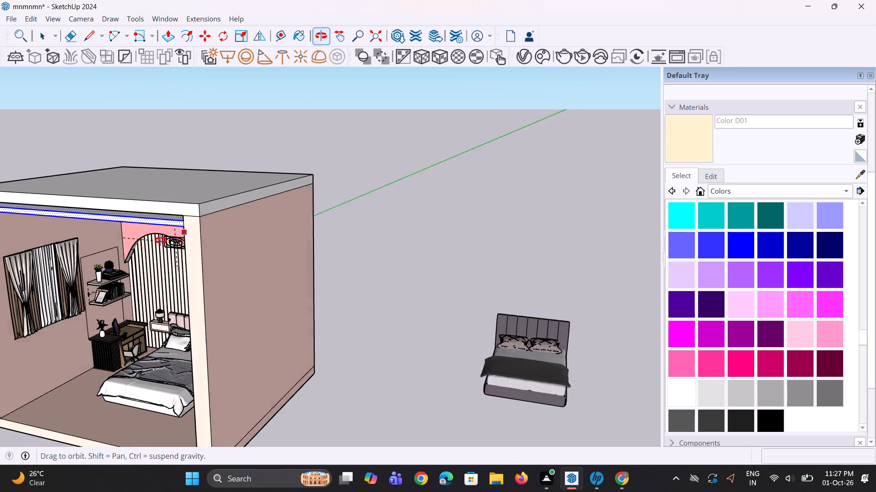
middle_click_drag(161, 241, 307, 151)
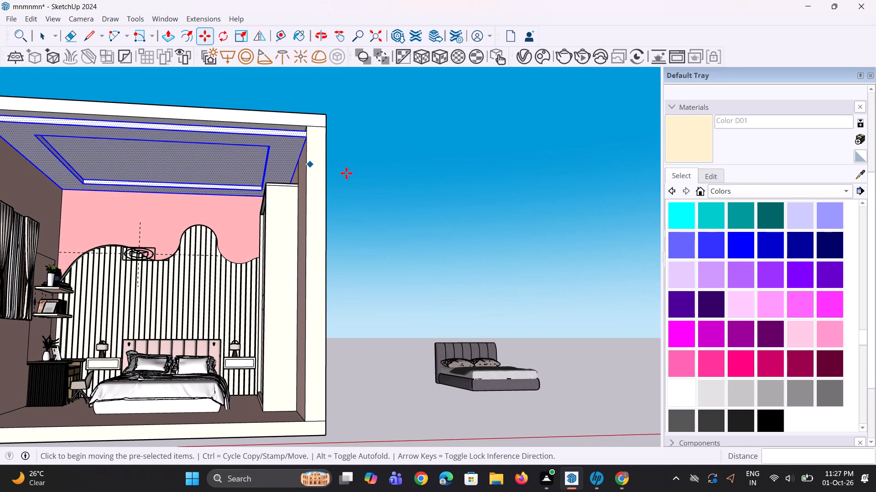
key("space")
key("space")
left_click(420, 206)
Select the inner side faces of the false ceiling's recess and combine them into a group.
middle_click_drag(362, 204, 348, 258)
middle_click_drag(207, 209, 206, 208)
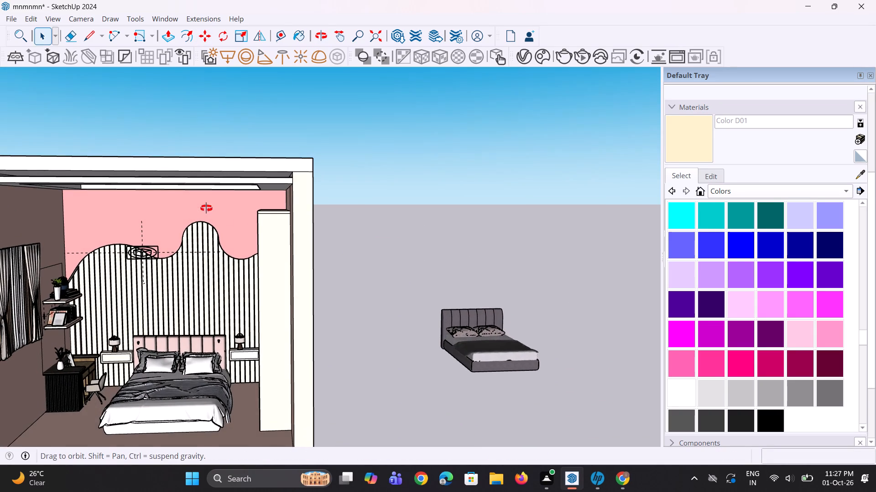
middle_click_drag(206, 208, 219, 198)
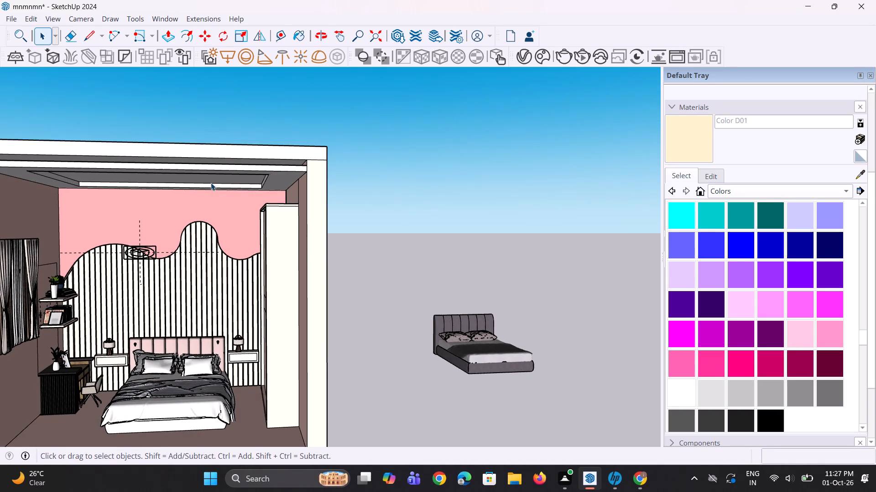
middle_click_drag(177, 187, 173, 176)
scroll(62, 177, "up", 6)
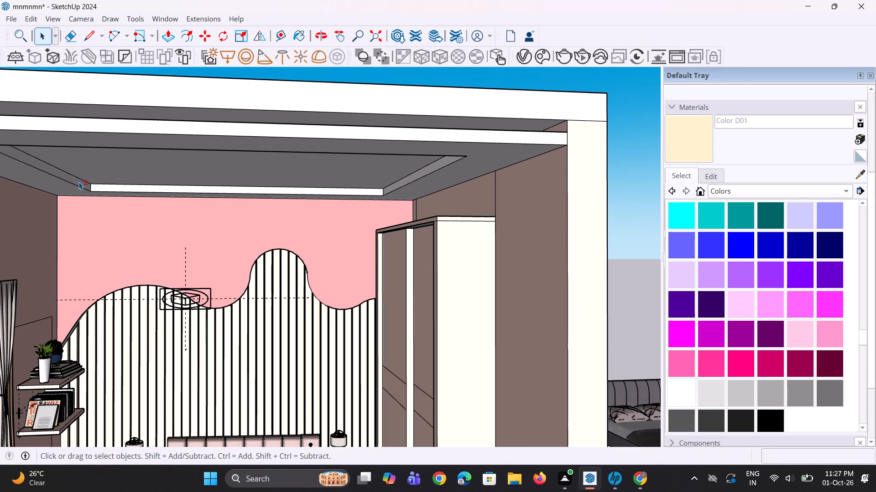
left_click(78, 182, "shift")
left_click(115, 187, "shift")
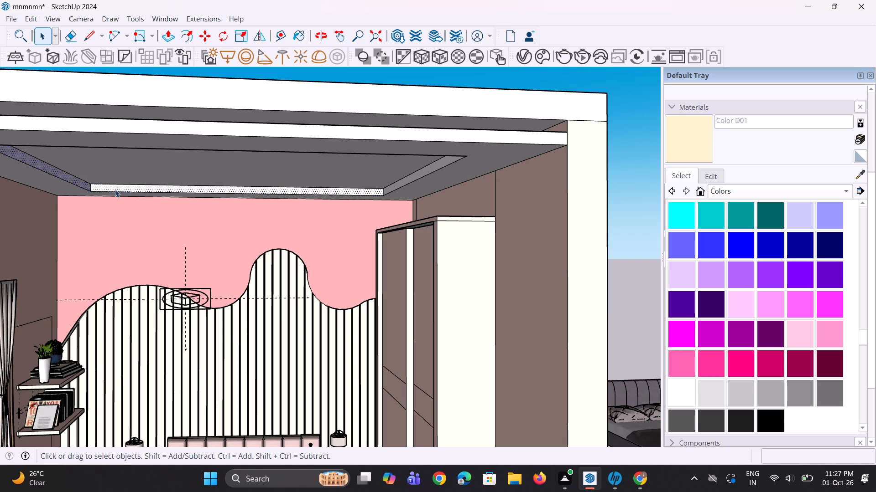
middle_click_drag(133, 196, 256, 210)
scroll(410, 211, "up", 2, "shift")
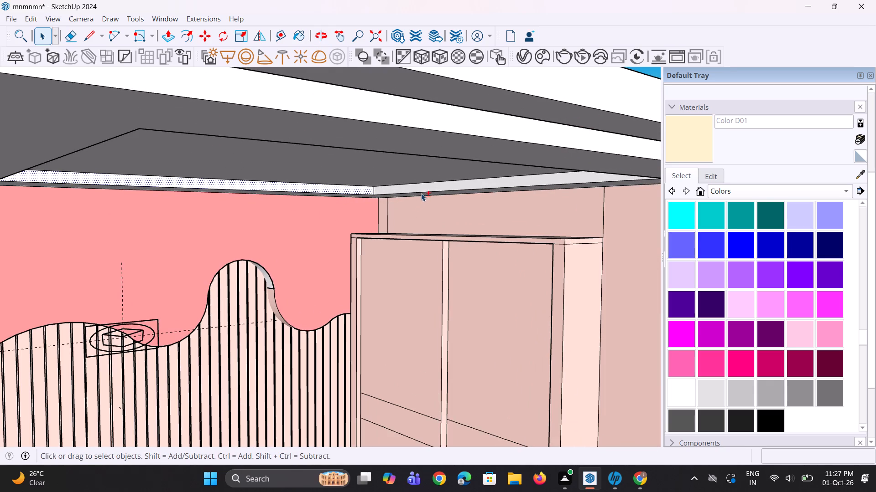
left_click(426, 190, "shift")
middle_click_drag(429, 194, 408, 195)
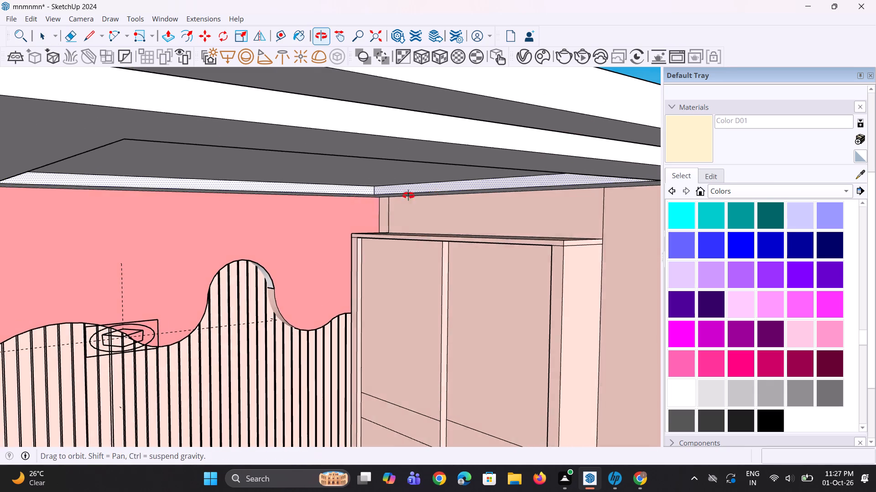
middle_click_drag(408, 195, 289, 185)
scroll(307, 175, "down", 8)
middle_click_drag(190, 184, 31, 164)
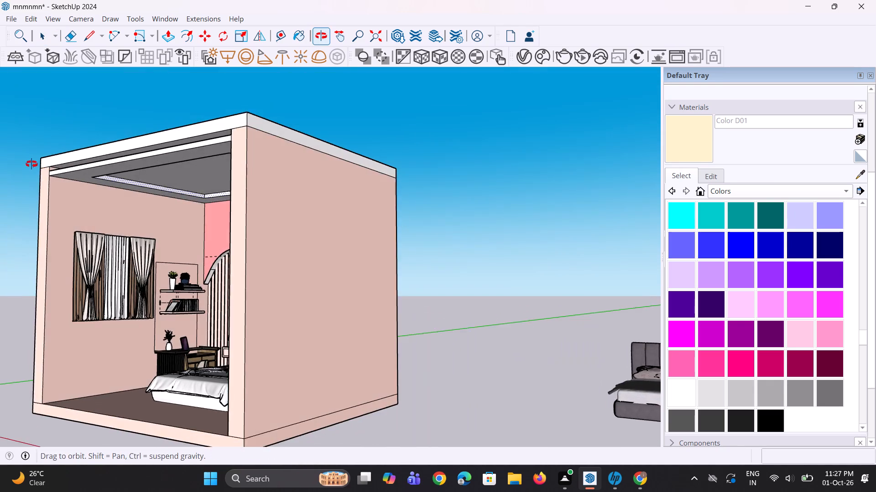
middle_click_drag(31, 164, 31, 159)
scroll(185, 216, "up", 6)
middle_click_drag(146, 171, 95, 151)
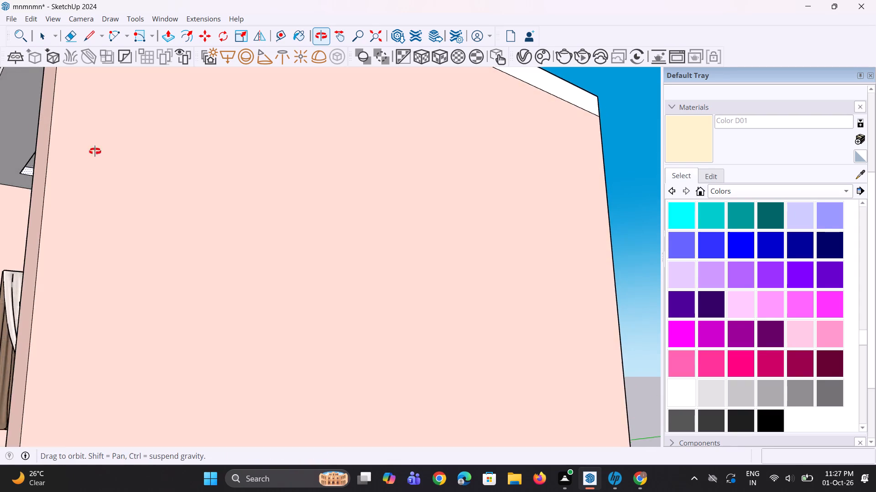
middle_click_drag(95, 151, 198, 184)
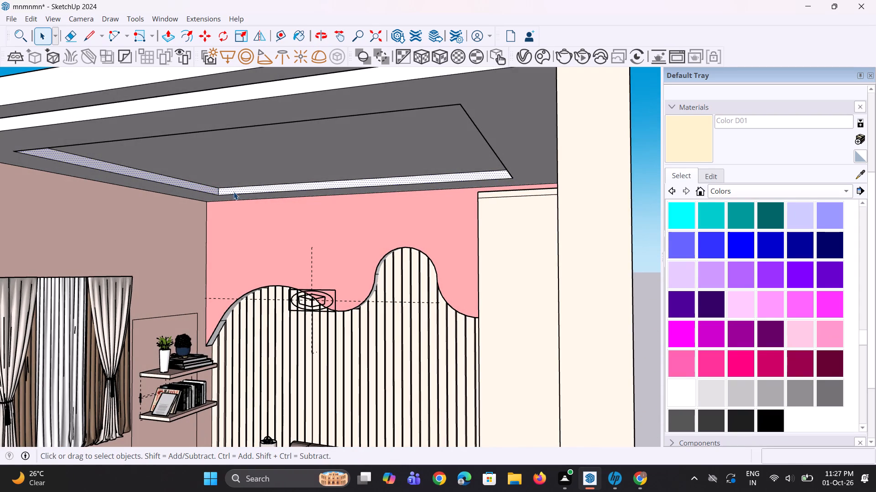
right_click(235, 191)
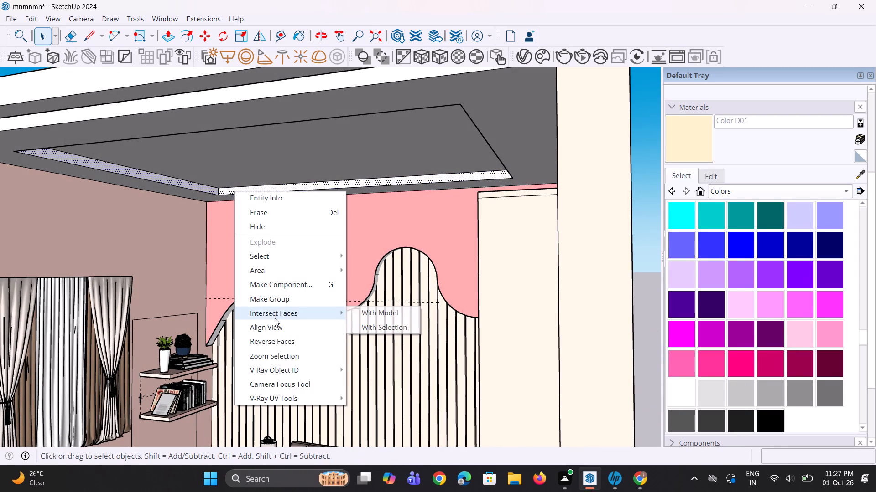
left_click(289, 302)
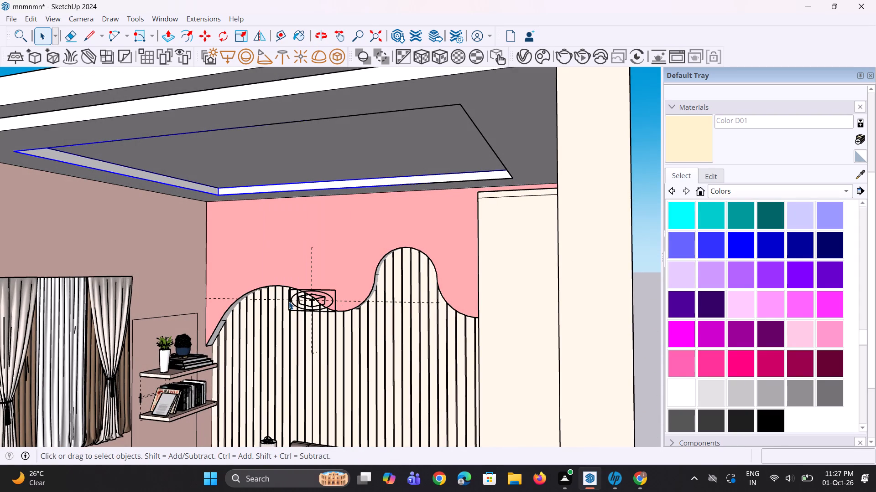
Convert the grouped recess side faces into a V-Ray mesh light, then clear the selection.
left_click(341, 54)
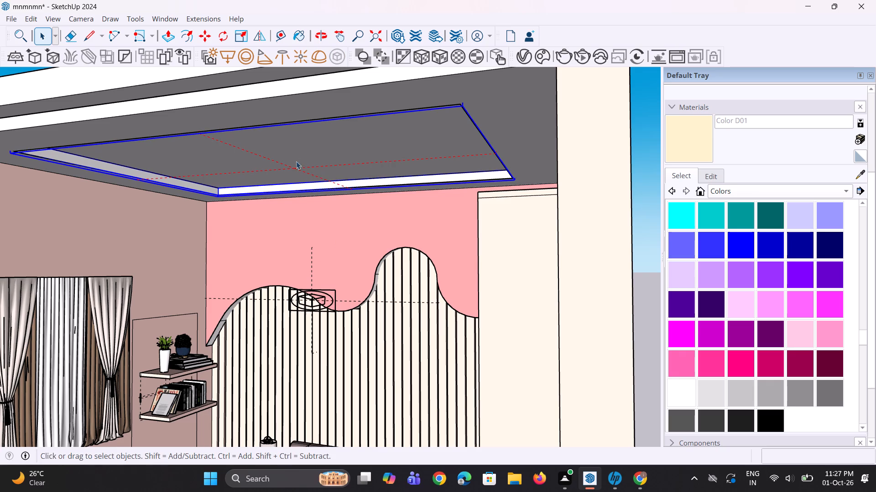
key("space")
key("space")
scroll(232, 236, "down", 7)
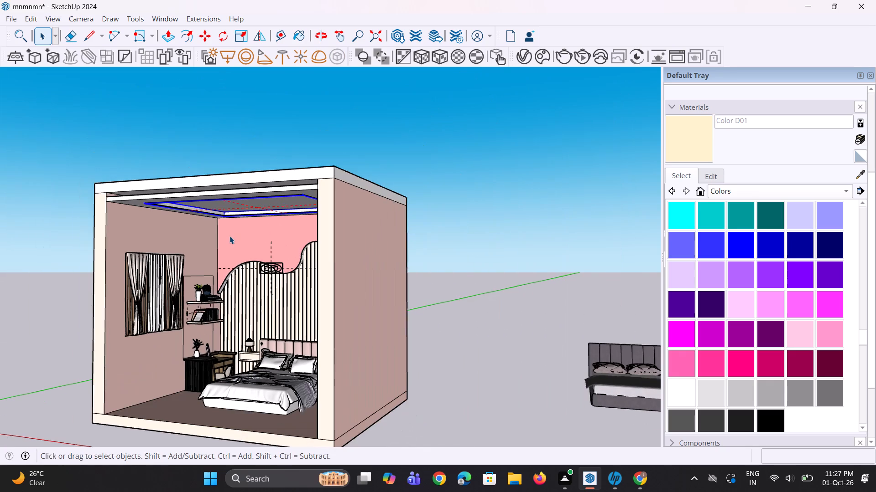
left_click(521, 302)
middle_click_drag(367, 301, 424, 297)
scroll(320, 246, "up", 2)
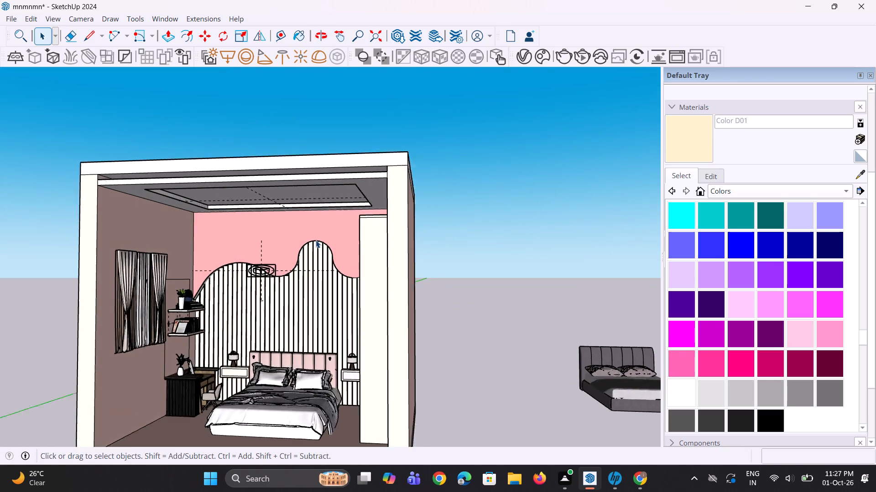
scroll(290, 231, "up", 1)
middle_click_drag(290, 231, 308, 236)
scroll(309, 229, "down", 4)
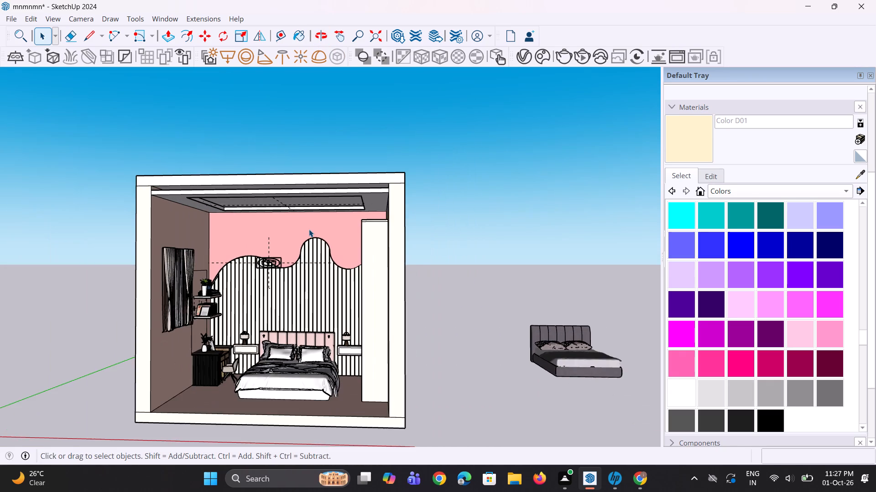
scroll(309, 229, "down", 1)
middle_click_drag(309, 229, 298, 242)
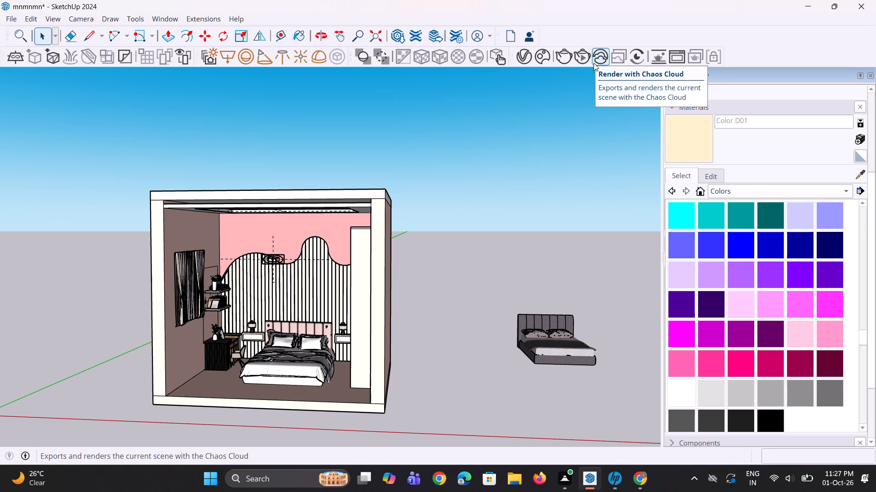
Set the camera exposure value (EV) to 12 in the V-Ray render settings.
right_click(530, 58)
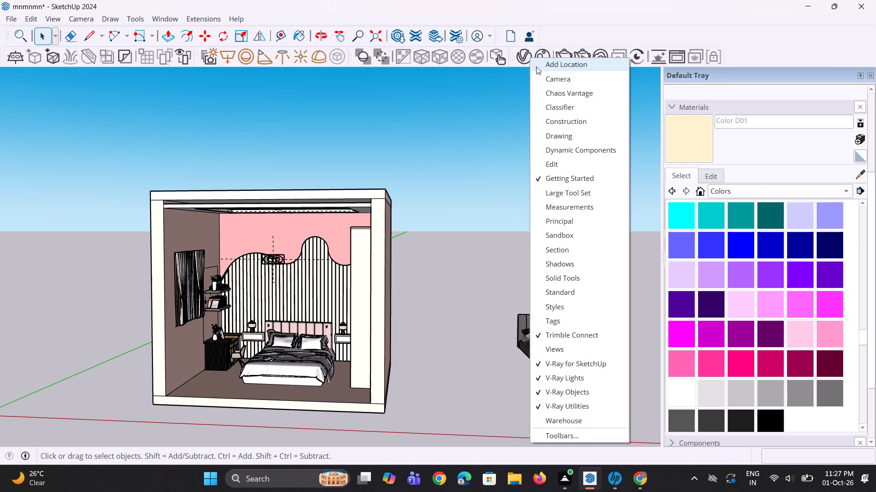
left_click(525, 58)
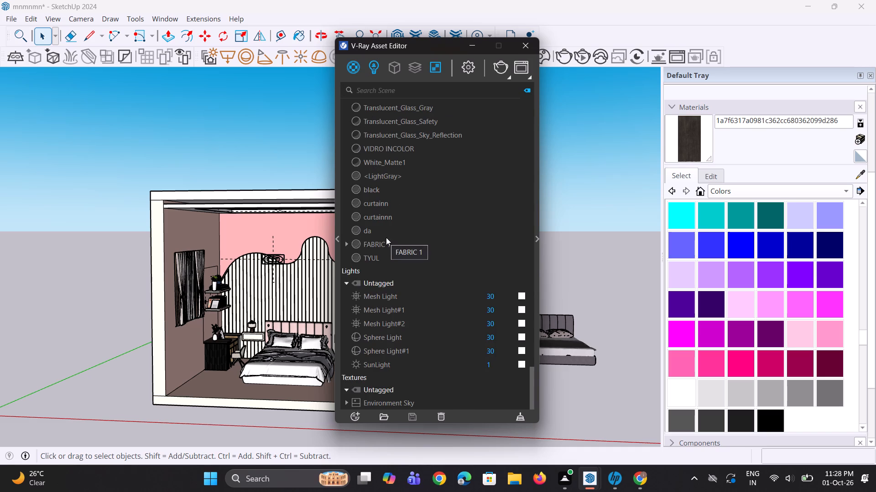
left_click(473, 72)
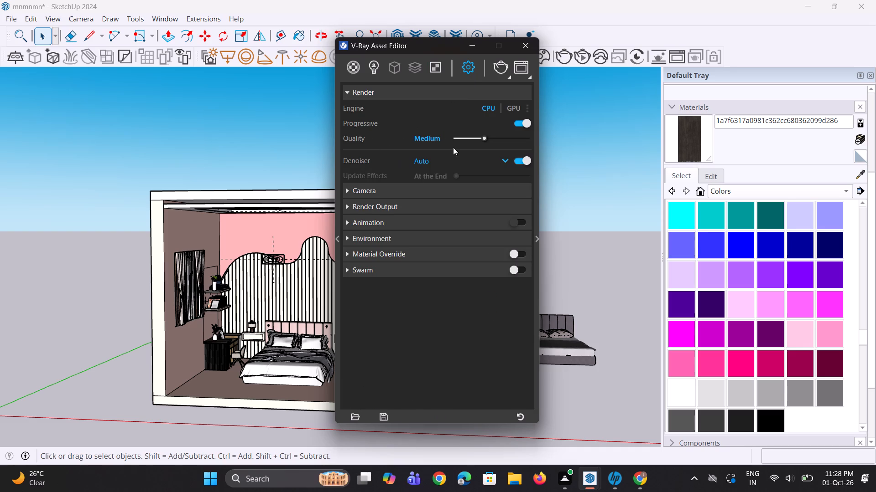
left_click(535, 239)
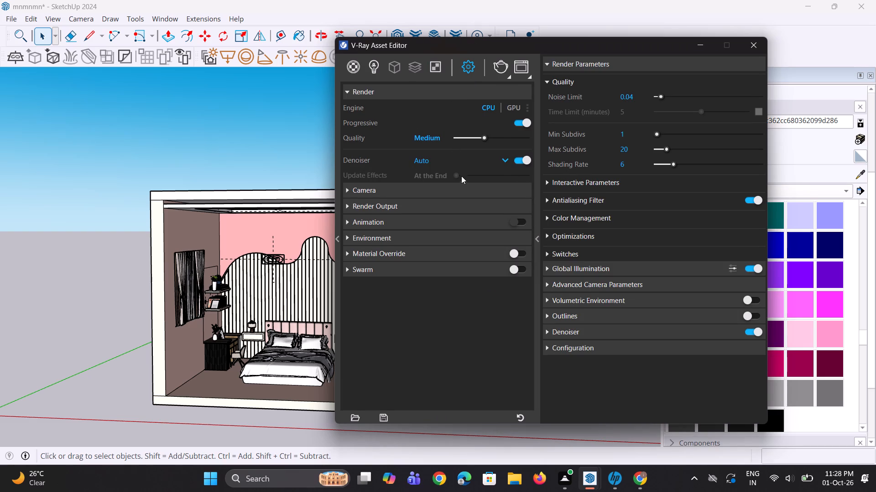
left_click(347, 192)
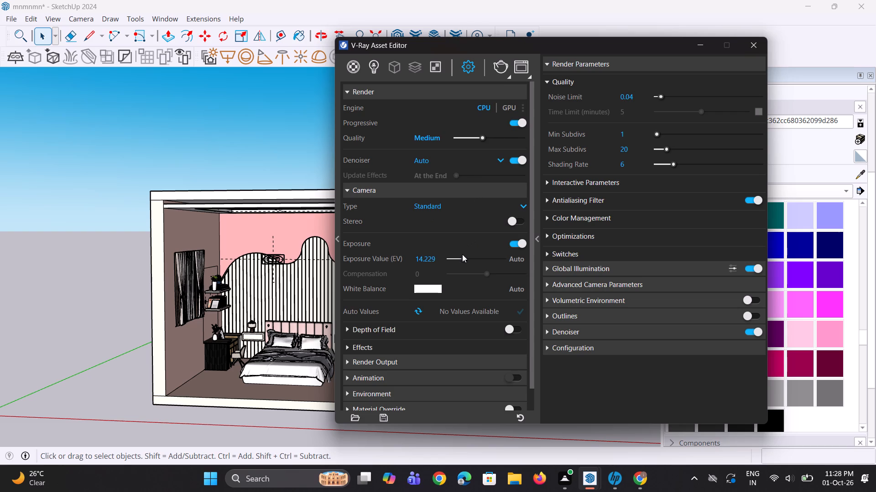
left_click_drag(437, 258, 399, 258)
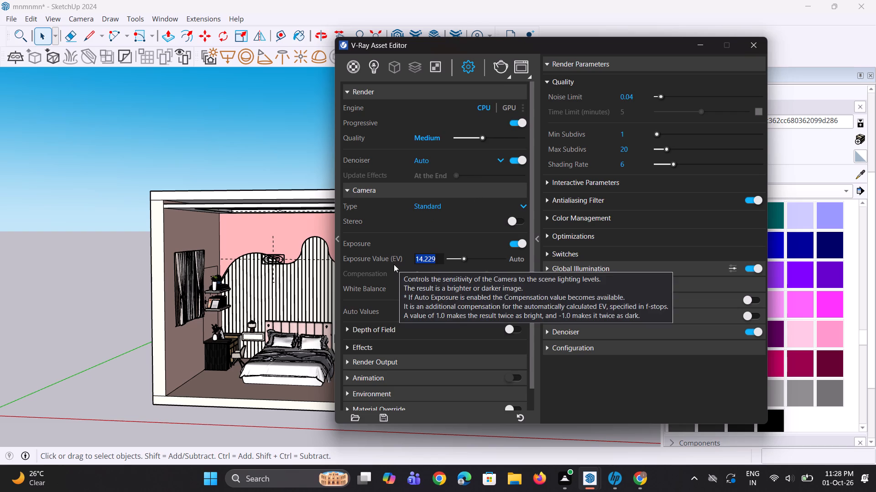
type("12")
key("Return")
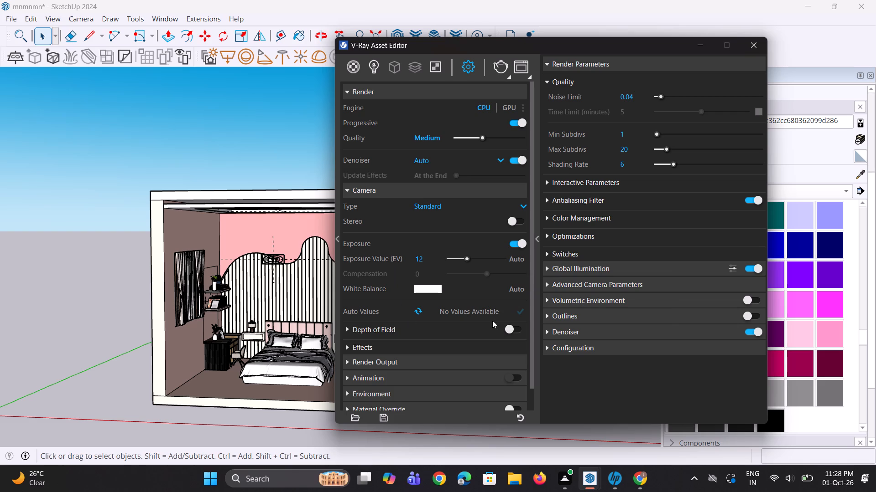
Enable Safe Frame in the V-Ray render output settings and close the Asset Editor.
scroll(373, 293, "down", 3)
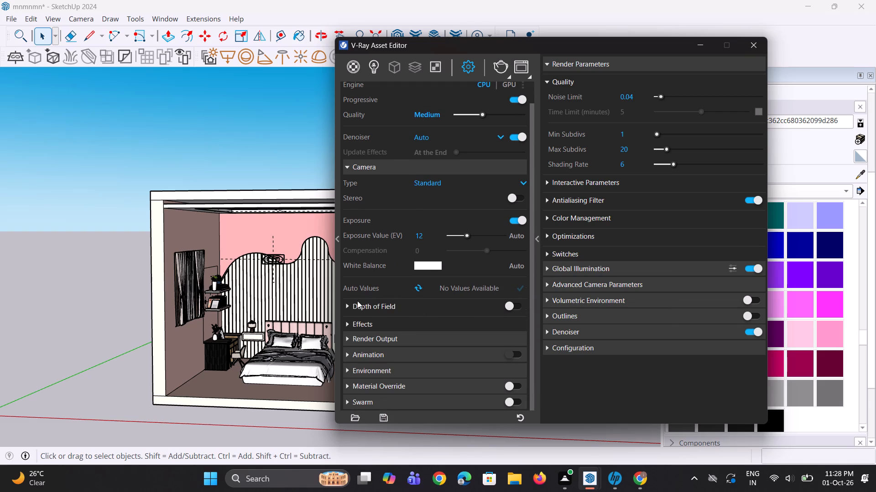
left_click(348, 327)
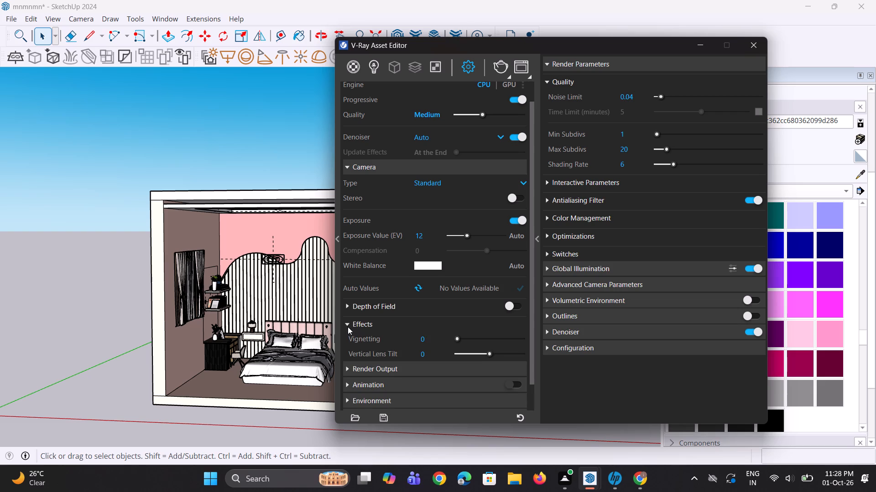
left_click(348, 327)
left_click(350, 326)
left_click(350, 326)
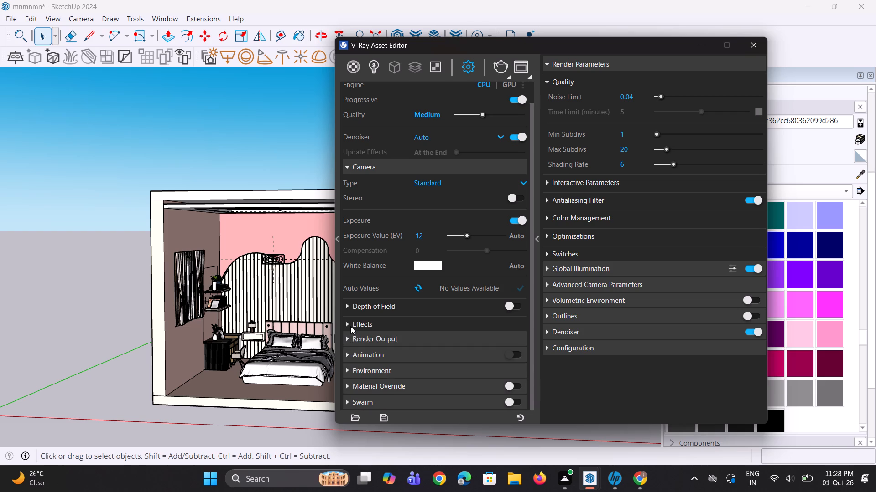
left_click(349, 341)
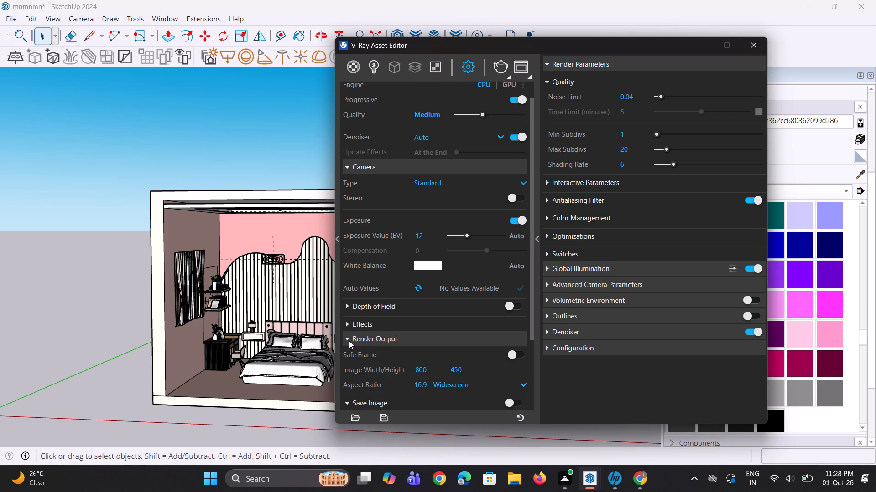
left_click(516, 352)
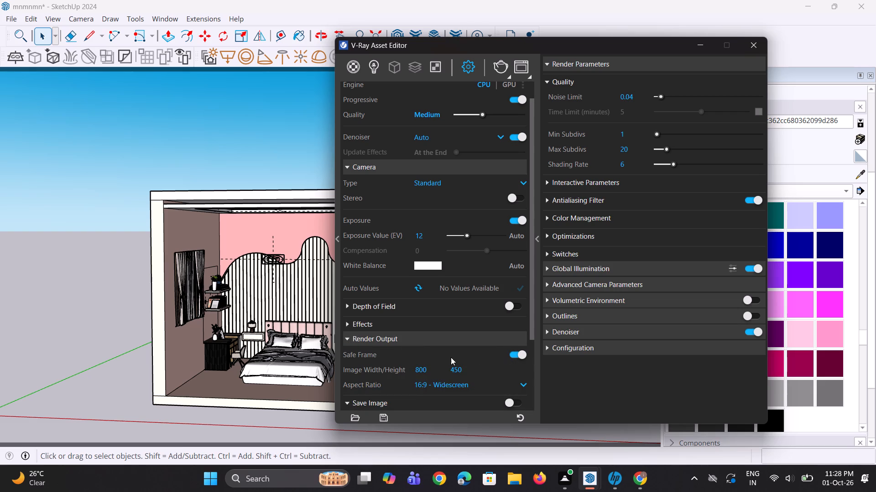
scroll(378, 360, "down", 1)
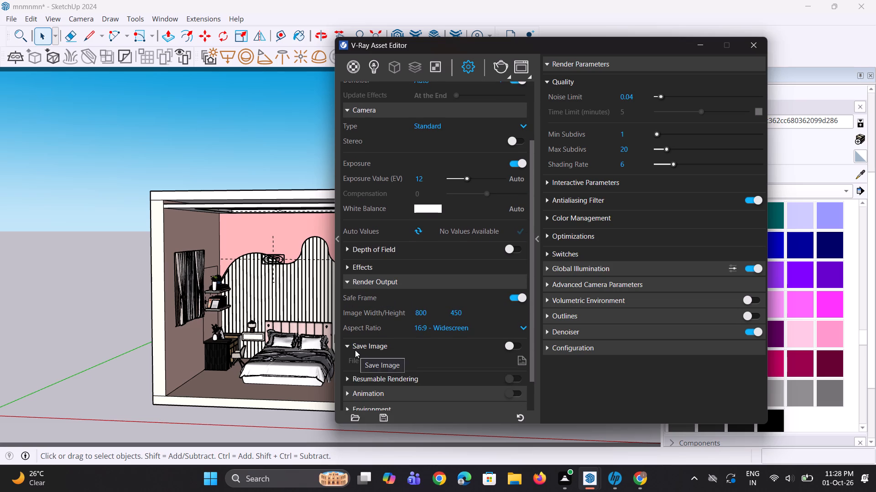
left_click(753, 47)
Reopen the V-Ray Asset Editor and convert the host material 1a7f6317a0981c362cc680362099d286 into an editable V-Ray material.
middle_click_drag(324, 305, 362, 315)
scroll(363, 313, "up", 1)
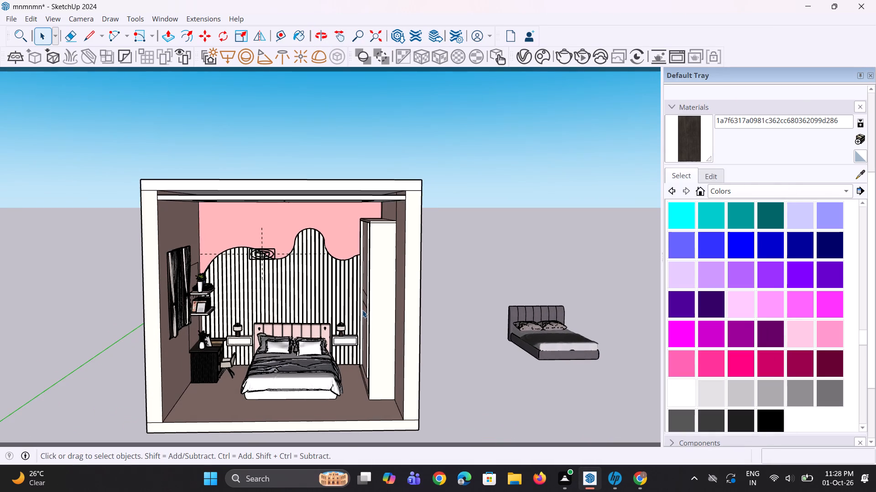
scroll(361, 302, "down", 1)
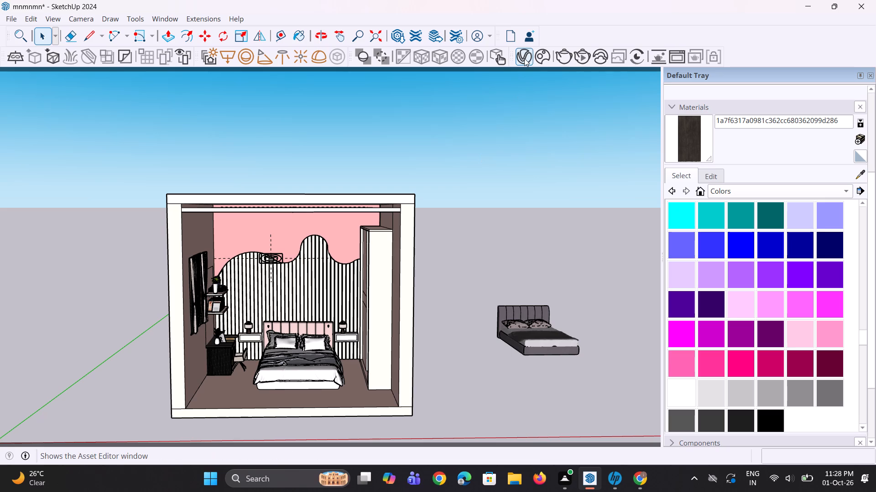
right_click(524, 58)
left_click(524, 57)
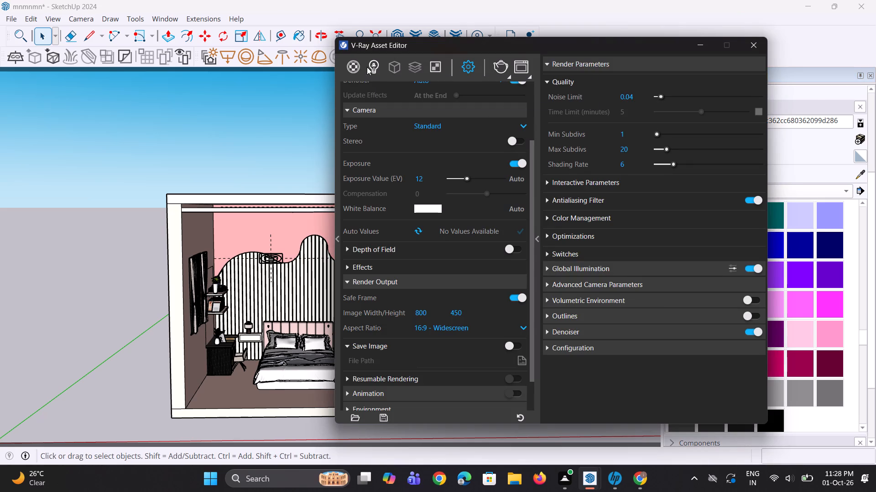
left_click(355, 65)
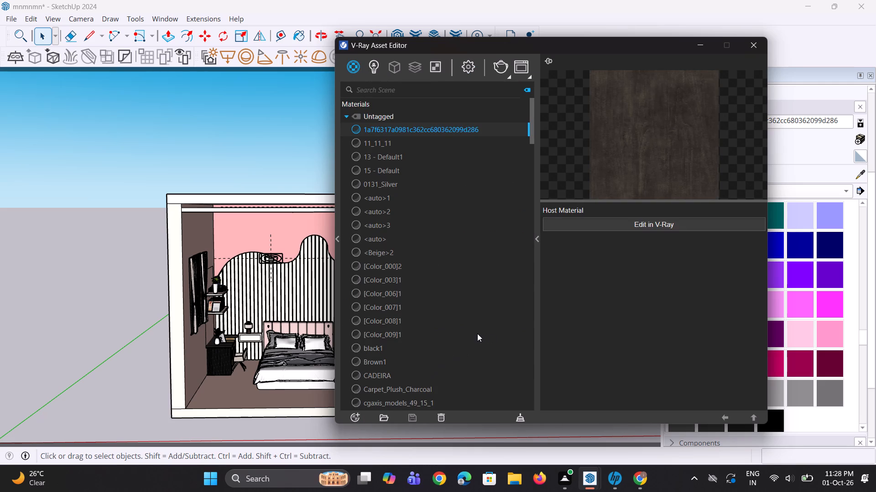
left_click(640, 226)
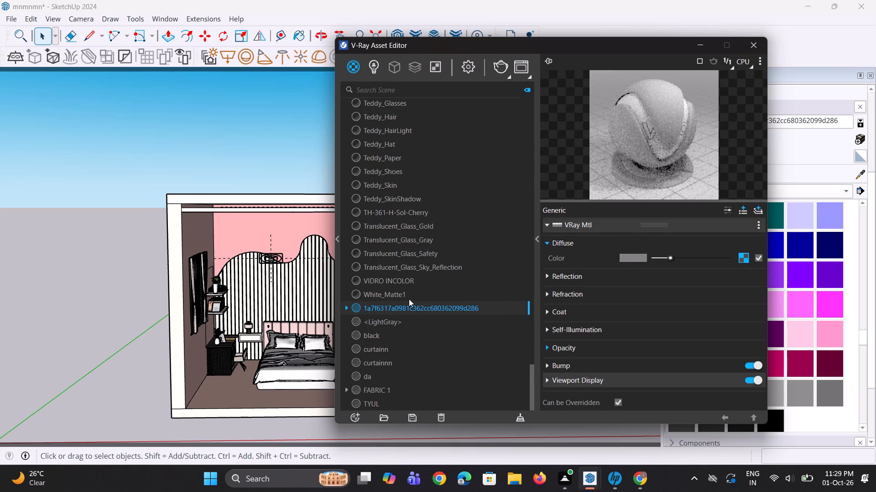
scroll(409, 299, "down", 3)
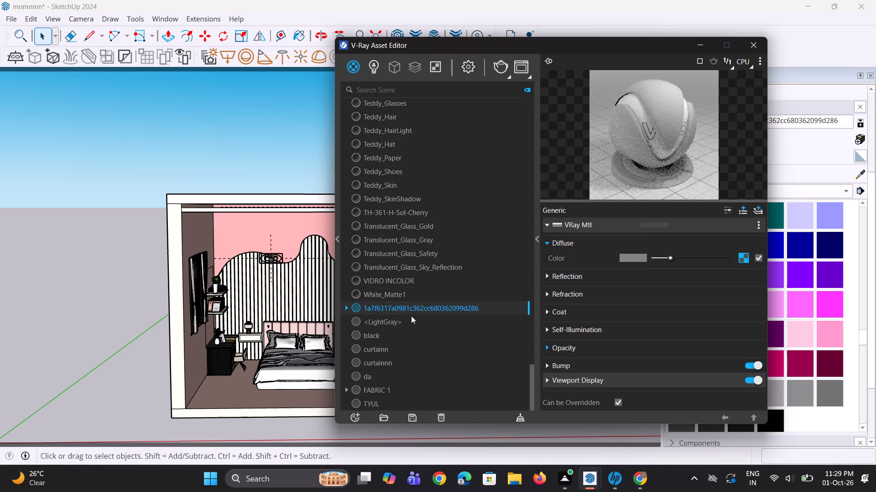
Look through the scene's material list in the V-Ray Asset Editor.
scroll(411, 316, "down", 1)
scroll(411, 315, "up", 8)
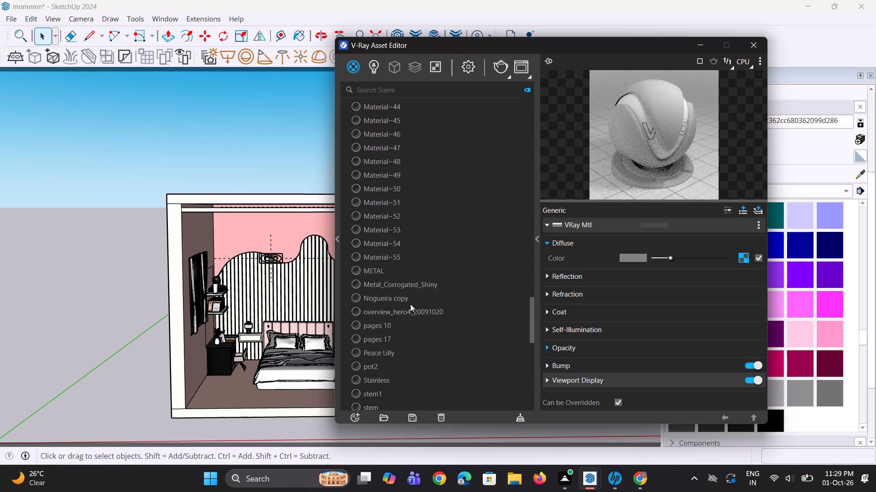
scroll(410, 304, "up", 7)
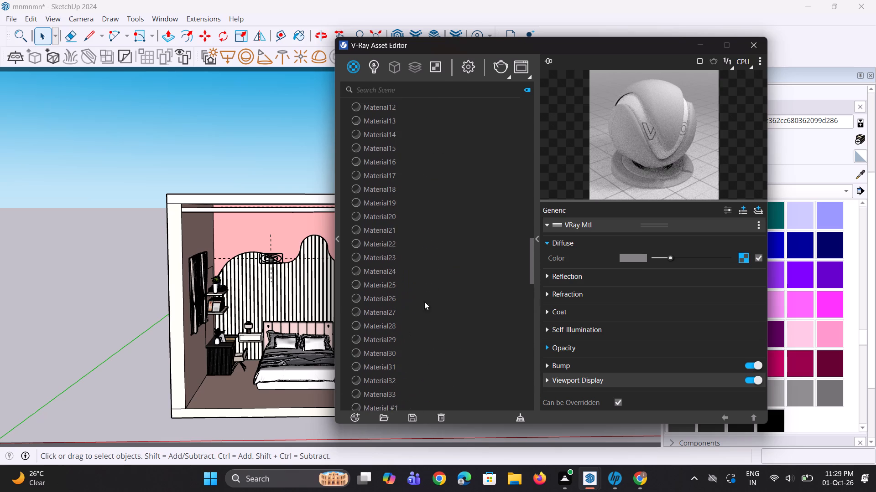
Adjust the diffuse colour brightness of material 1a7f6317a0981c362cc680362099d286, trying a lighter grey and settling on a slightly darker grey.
left_click_drag(669, 257, 698, 260)
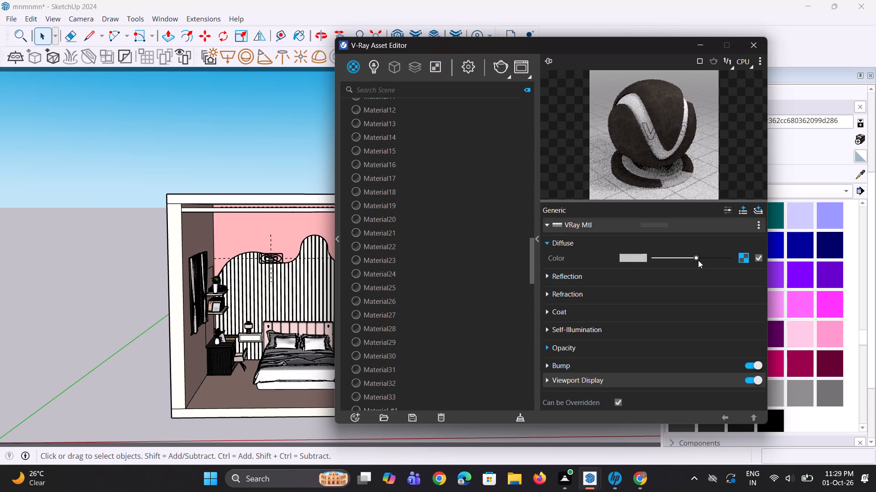
left_click_drag(698, 260, 666, 258)
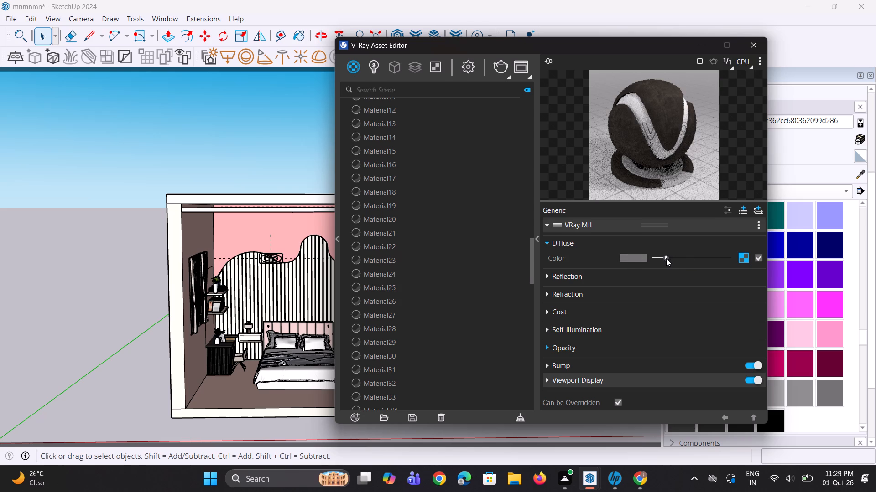
left_click_drag(666, 258, 664, 259)
scroll(608, 317, "down", 2)
scroll(605, 316, "up", 2)
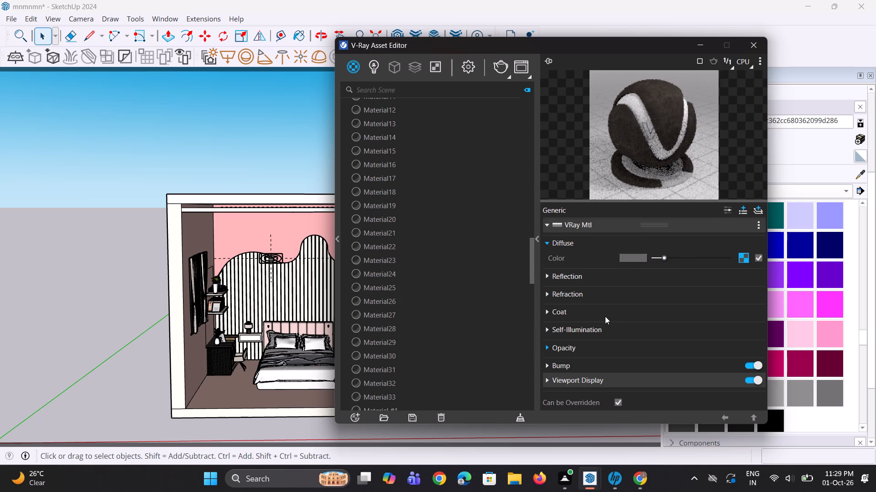
scroll(605, 316, "up", 2)
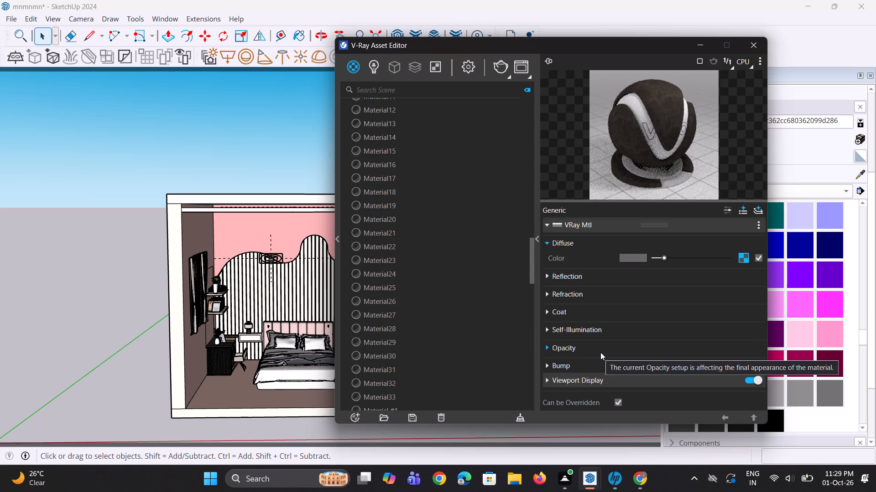
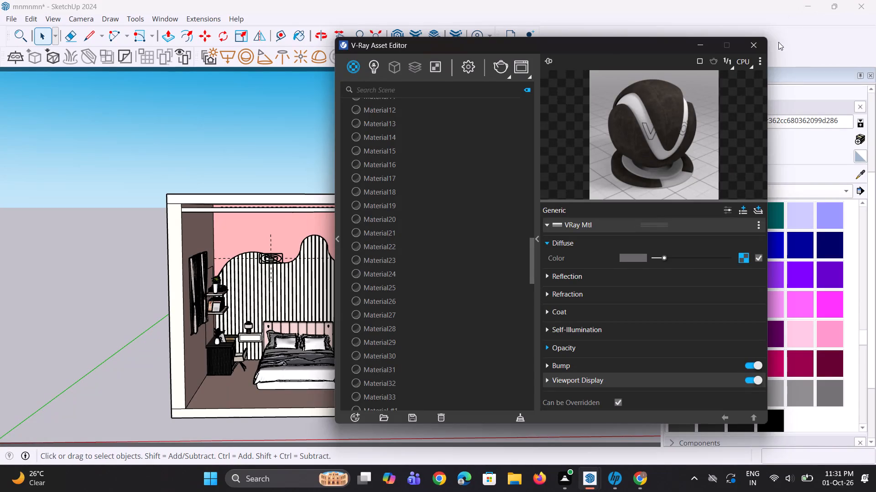
Close the V-Ray Asset Editor.
left_click(749, 41)
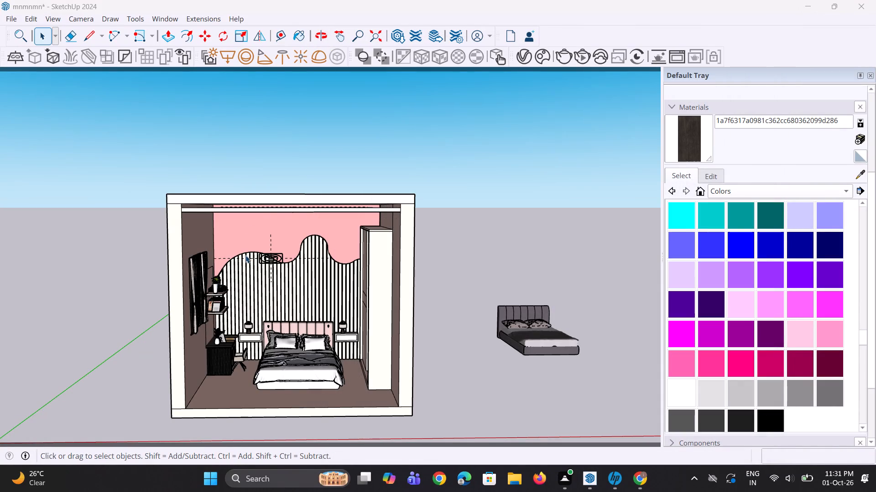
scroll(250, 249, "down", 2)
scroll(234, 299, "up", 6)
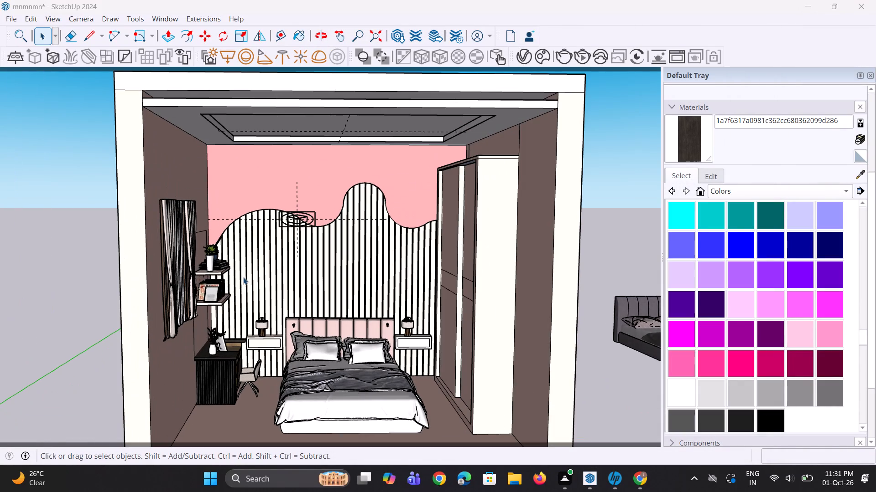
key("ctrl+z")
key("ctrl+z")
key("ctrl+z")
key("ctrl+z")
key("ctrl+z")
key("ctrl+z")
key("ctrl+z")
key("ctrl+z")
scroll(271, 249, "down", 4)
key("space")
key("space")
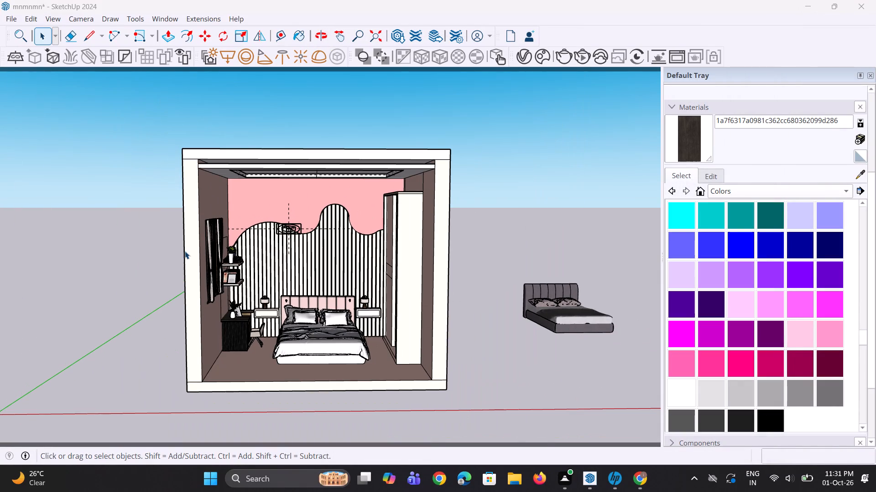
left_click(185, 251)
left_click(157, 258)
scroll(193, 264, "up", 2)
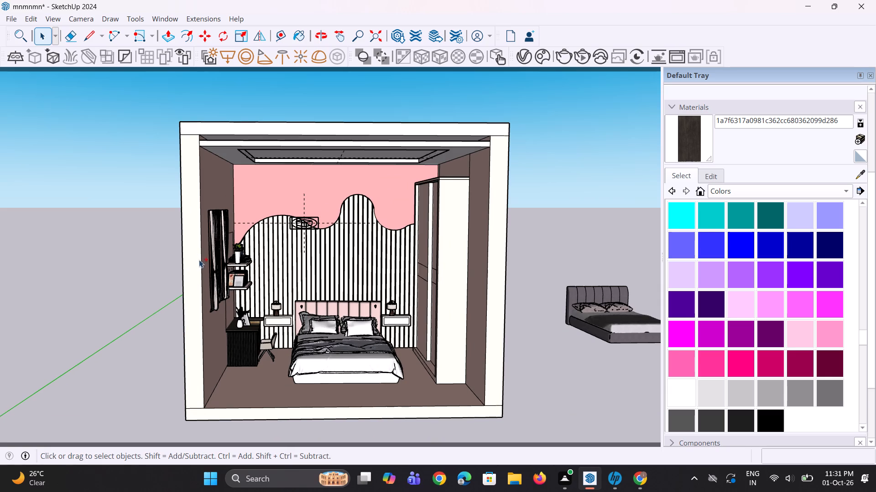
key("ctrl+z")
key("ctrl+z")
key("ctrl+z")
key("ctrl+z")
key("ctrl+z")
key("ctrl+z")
Delete the oval fixture component with its dashed cross lines from the wall above the bed.
middle_click_drag(258, 243, 258, 241, "ctrl")
scroll(258, 243, "up", 1)
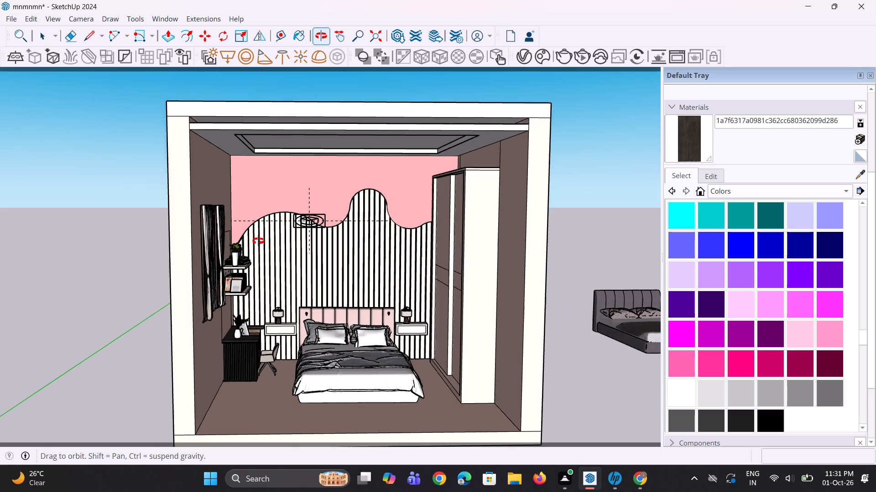
middle_click_drag(258, 241, 200, 244, "ctrl")
scroll(246, 225, "up", 6)
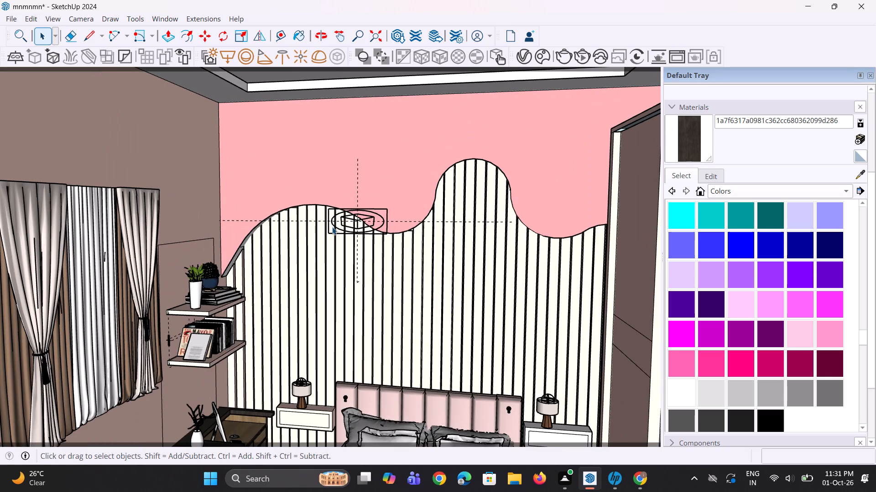
left_click(376, 226)
left_click(370, 219)
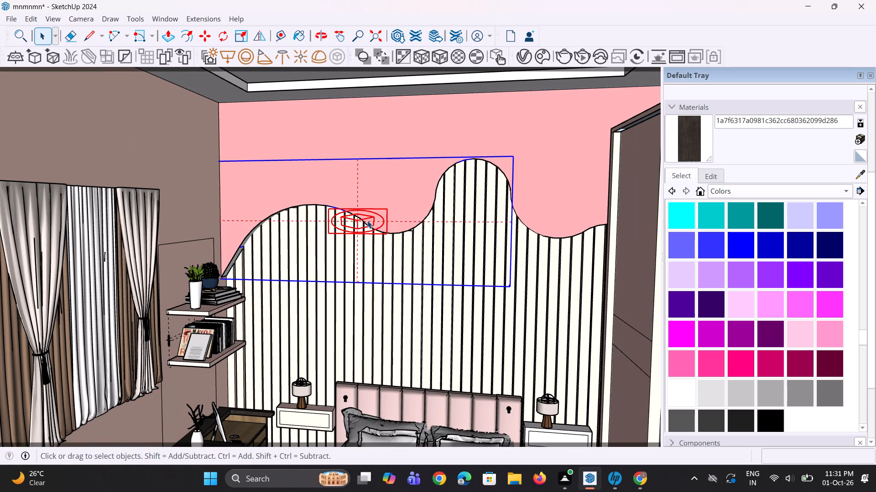
scroll(336, 233, "down", 2)
key("Delete")
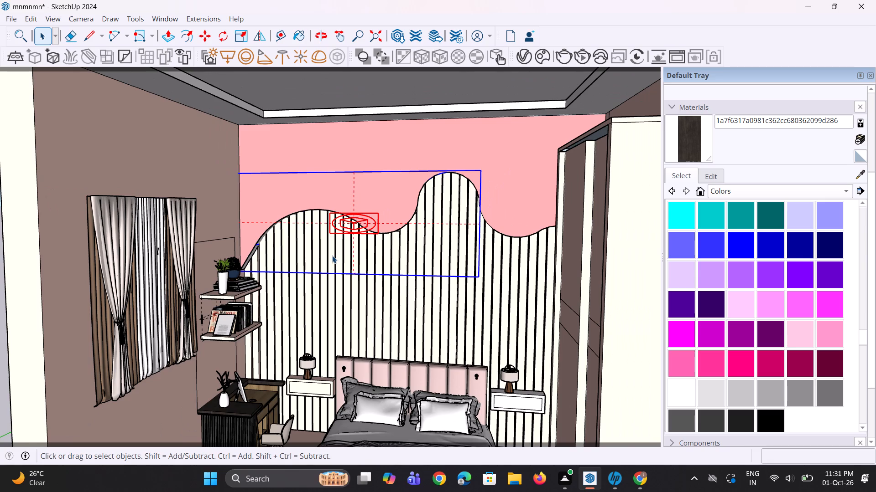
Delete the small component with dashed guide lines beside the books between the two wall shelves.
scroll(237, 279, "up", 2)
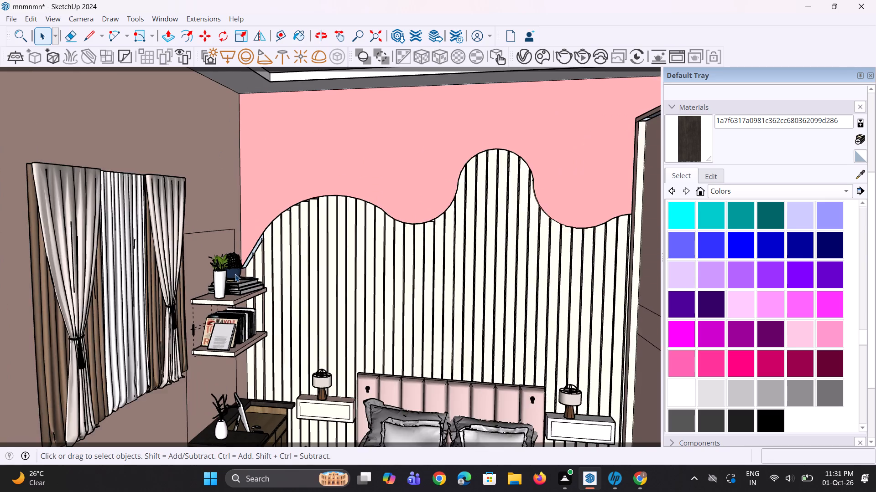
scroll(235, 274, "down", 6)
scroll(239, 253, "up", 3)
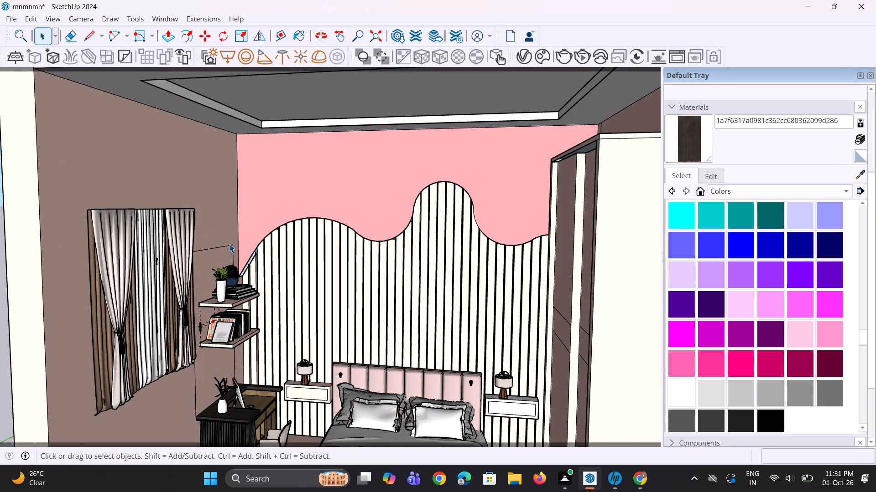
left_click(229, 246)
scroll(229, 246, "up", 1)
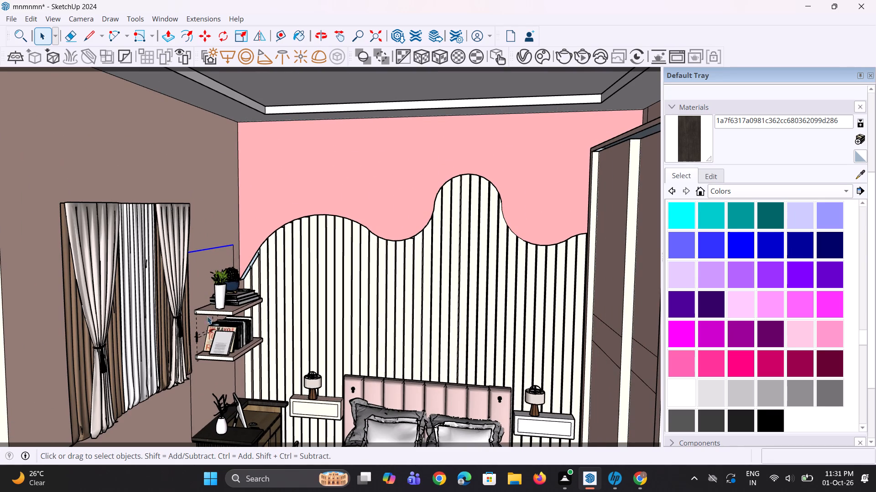
left_click(203, 335)
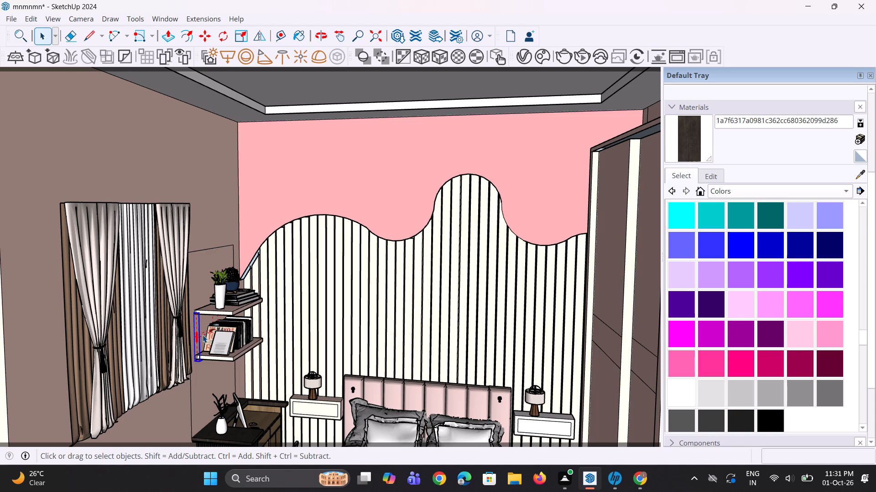
scroll(203, 335, "up", 7)
key("Delete")
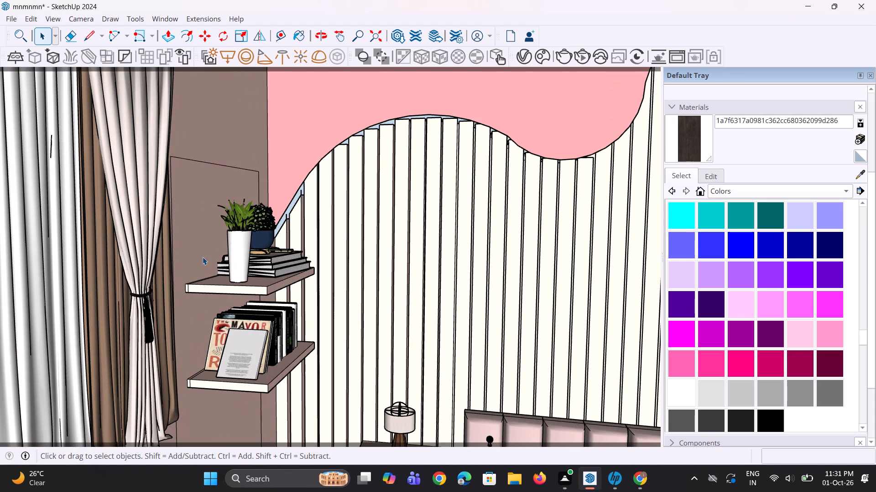
Paint the wall panel behind the shelves with Wood Bamboo from the Wood material collection.
scroll(207, 232, "down", 6)
scroll(202, 340, "down", 5)
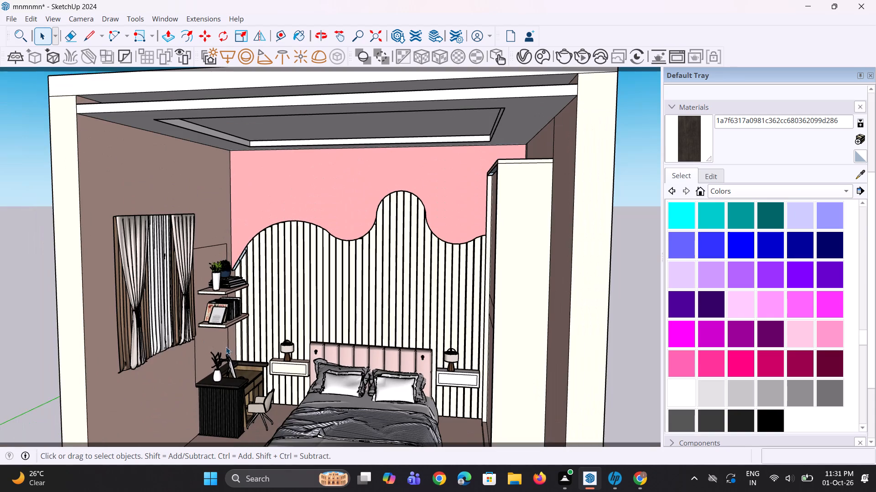
middle_click_drag(226, 347, 212, 328)
scroll(248, 302, "down", 2)
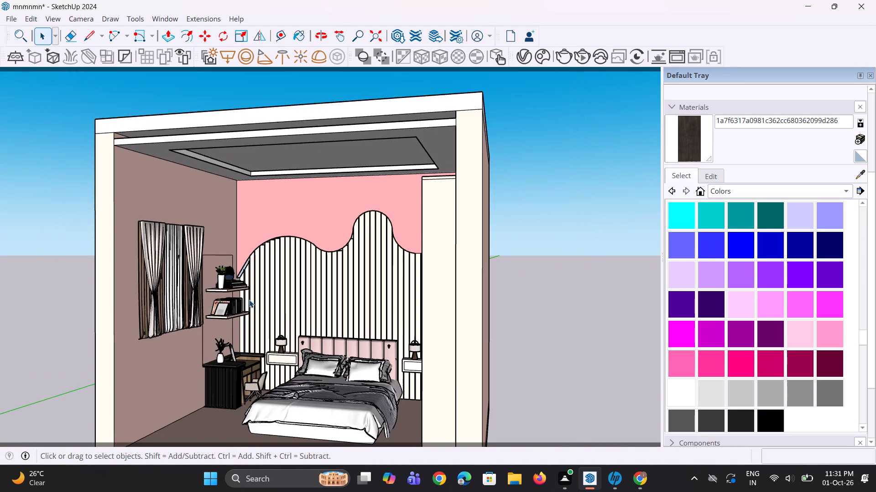
scroll(257, 313, "up", 4)
middle_click_drag(266, 315, 264, 304)
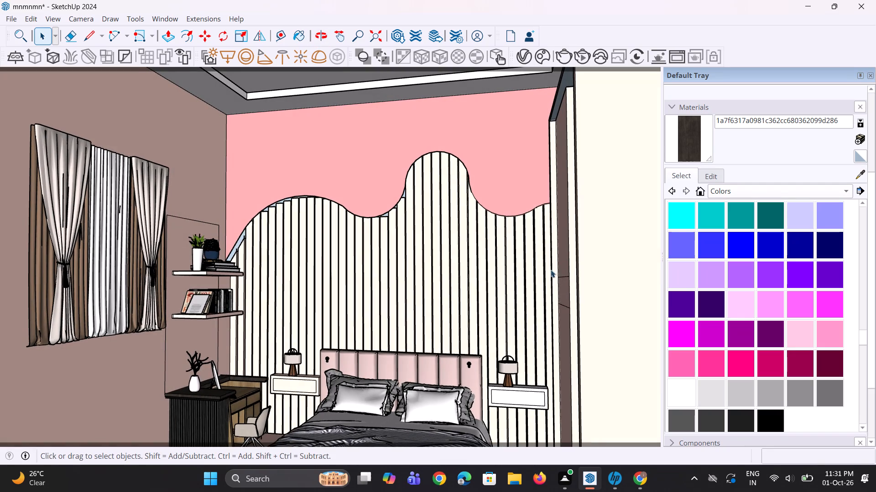
left_click(726, 189)
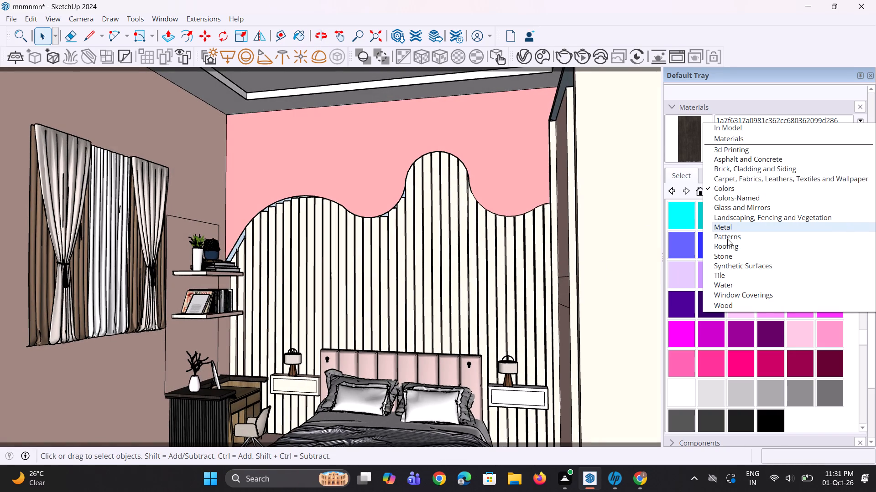
left_click(721, 301)
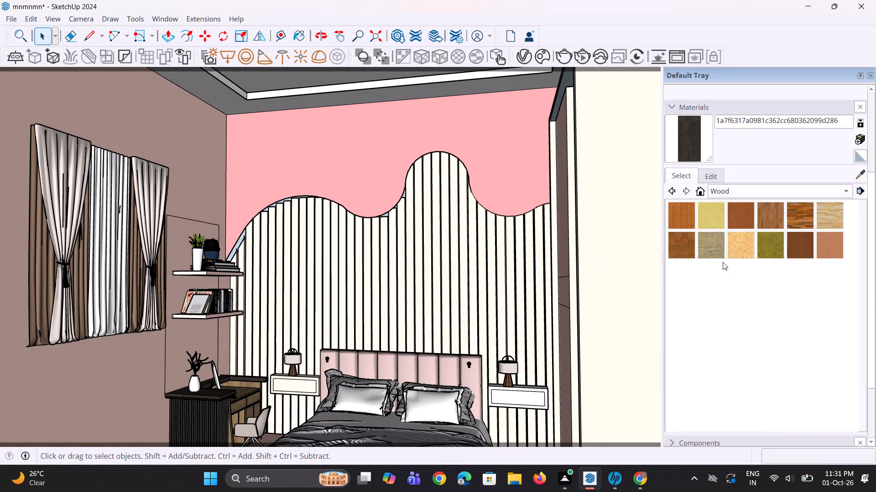
left_click(682, 216)
scroll(125, 338, "up", 6)
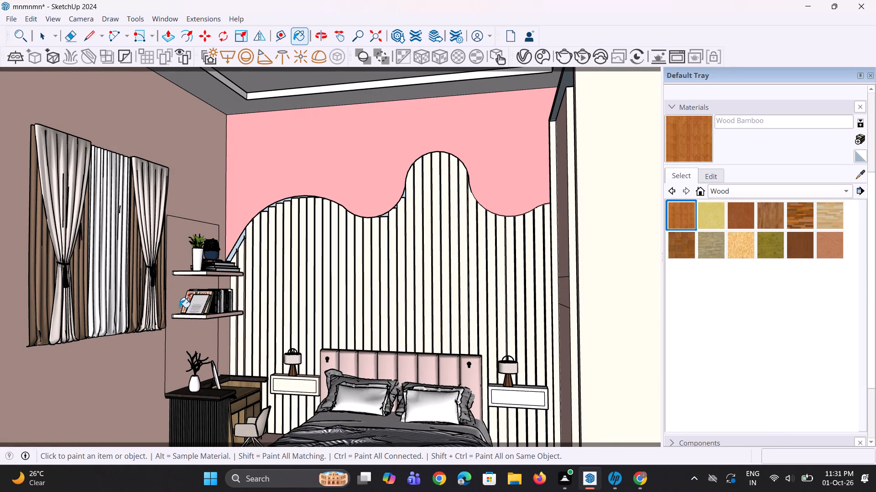
scroll(179, 307, "up", 4)
left_click(188, 294)
Paint the upper shelf's near end, underside and long front edge with Wood Bamboo.
scroll(188, 241, "up", 2)
left_click(203, 232)
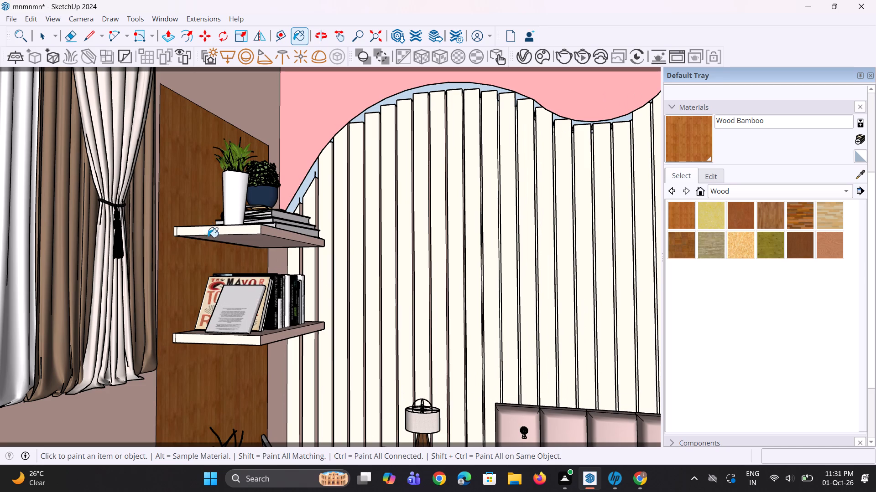
left_click(224, 243)
left_click(250, 242)
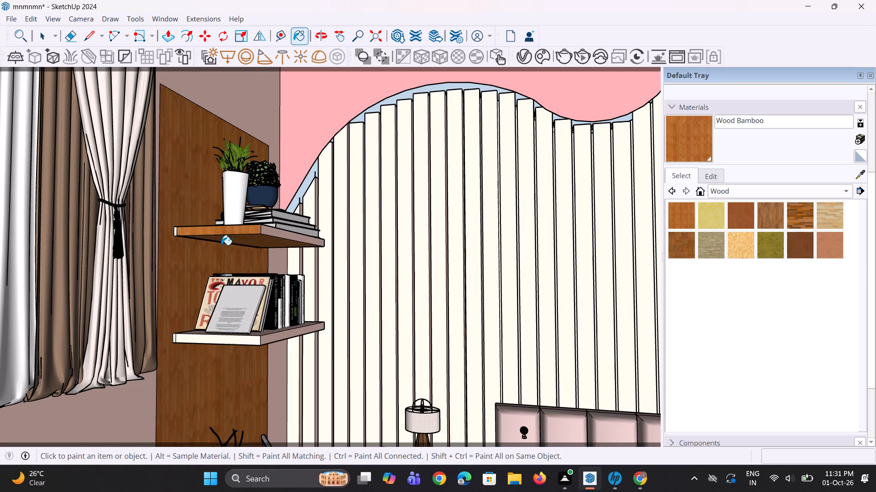
scroll(219, 243, "up", 5)
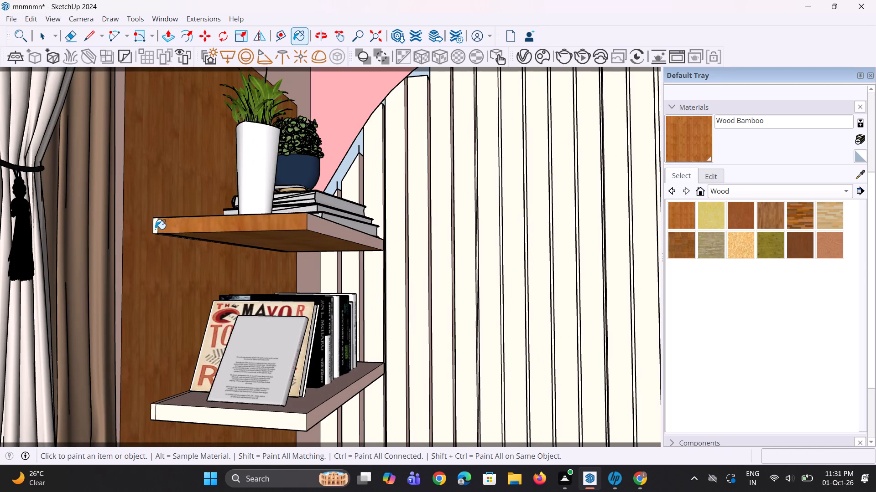
left_click(155, 228)
scroll(279, 228, "up", 3)
left_click(329, 226)
Paint the upper shelf's top surface and the narrow strip along its back with Wood Bamboo.
middle_click_drag(306, 265, 278, 313)
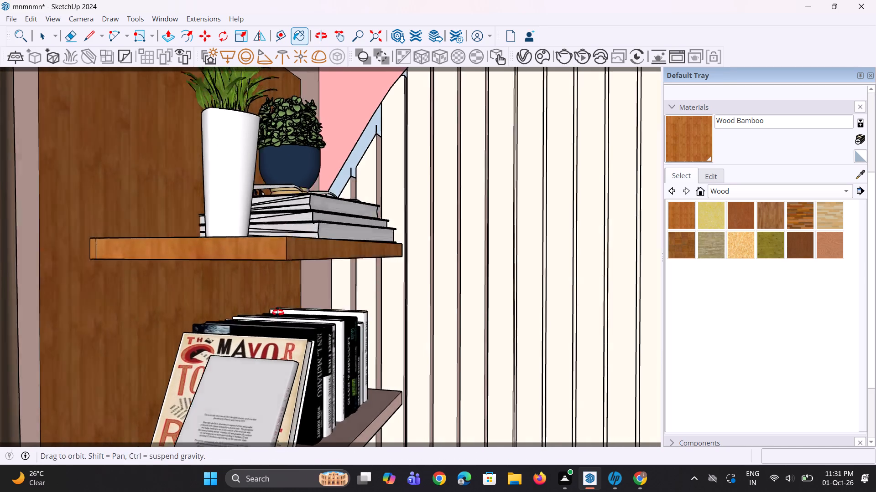
middle_click_drag(278, 313, 270, 338)
left_click(258, 316)
scroll(188, 321, "down", 2)
scroll(99, 324, "up", 6)
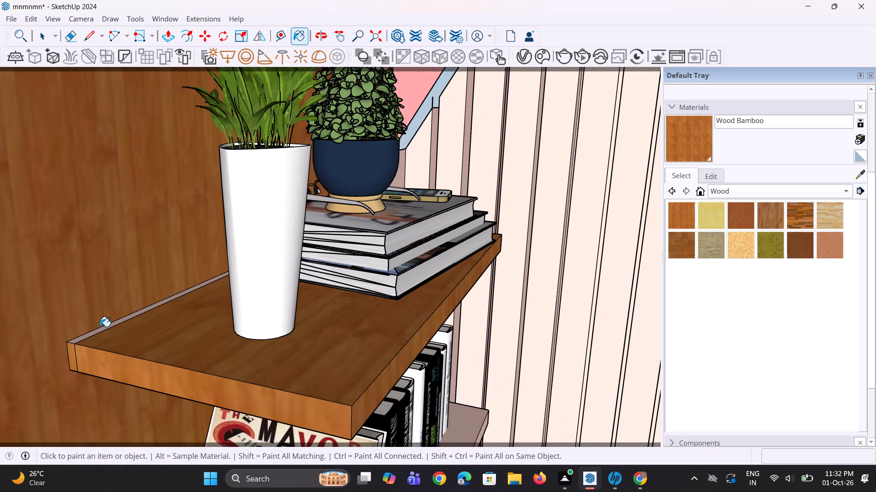
left_click(102, 327)
left_click(104, 328)
scroll(103, 323, "down", 3)
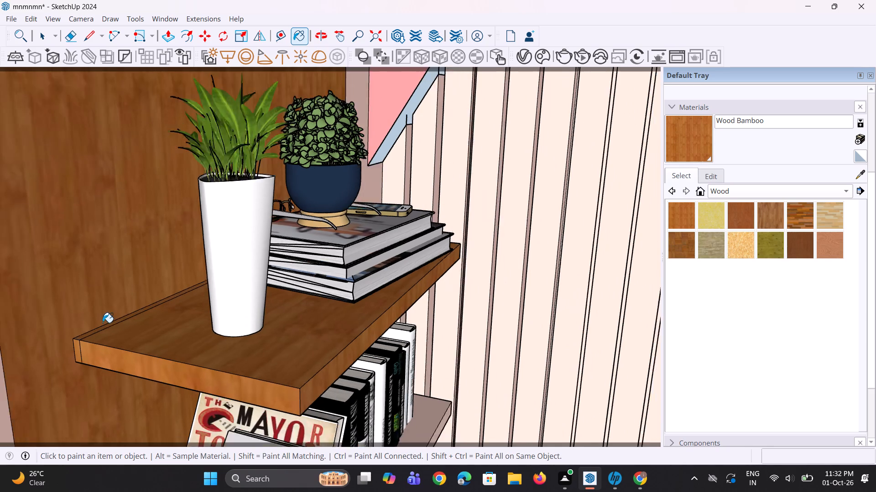
Paint the upper shelf's far end face, towards the slatted wall, with Wood Bamboo.
scroll(103, 323, "down", 7)
middle_click_drag(290, 314, 43, 312)
scroll(316, 292, "up", 3)
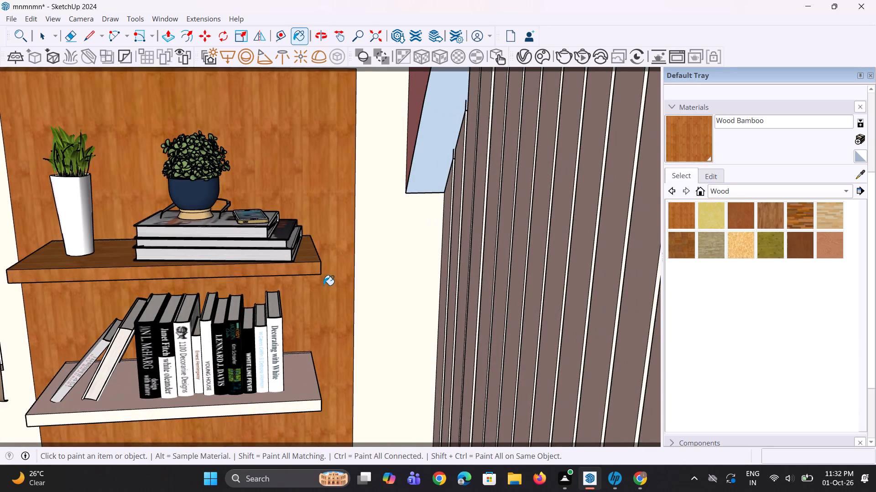
middle_click_drag(323, 285, 259, 271)
scroll(318, 279, "up", 1)
left_click(309, 258)
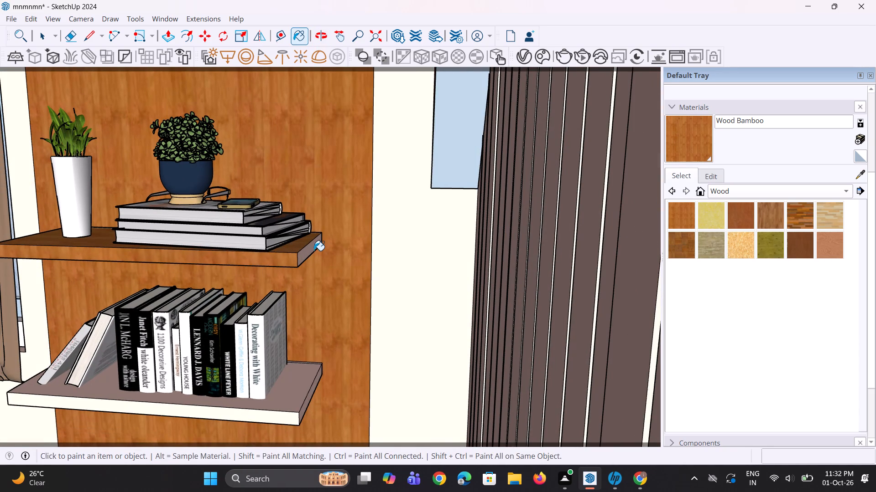
left_click(314, 250)
Paint the lower shelf's top surface and its far end face, towards the slatted wall, with Wood Bamboo.
left_click(293, 372)
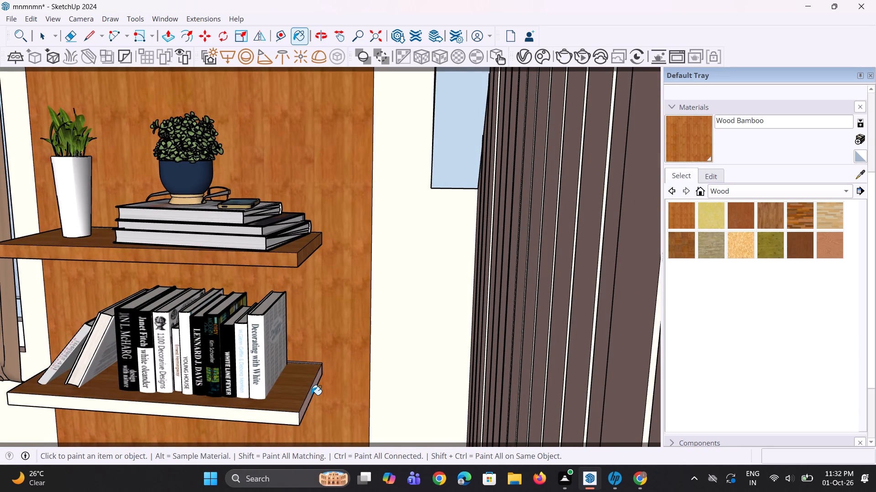
left_click(311, 395)
Paint the lower shelf's near end face and long front edge with Wood Bamboo.
scroll(268, 286, "down", 5)
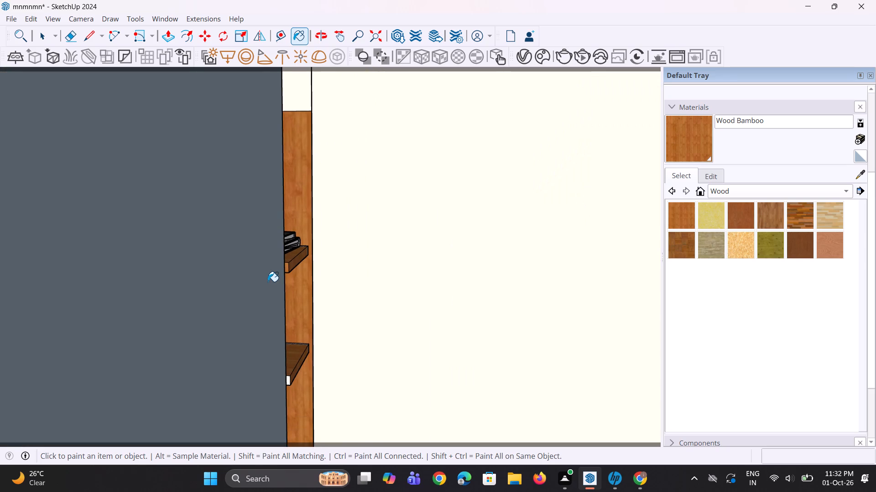
scroll(268, 282, "down", 4)
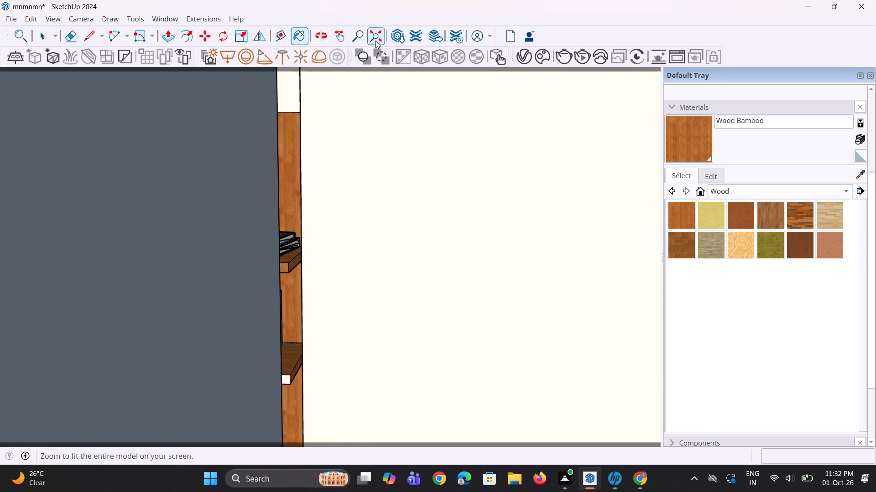
left_click(375, 41)
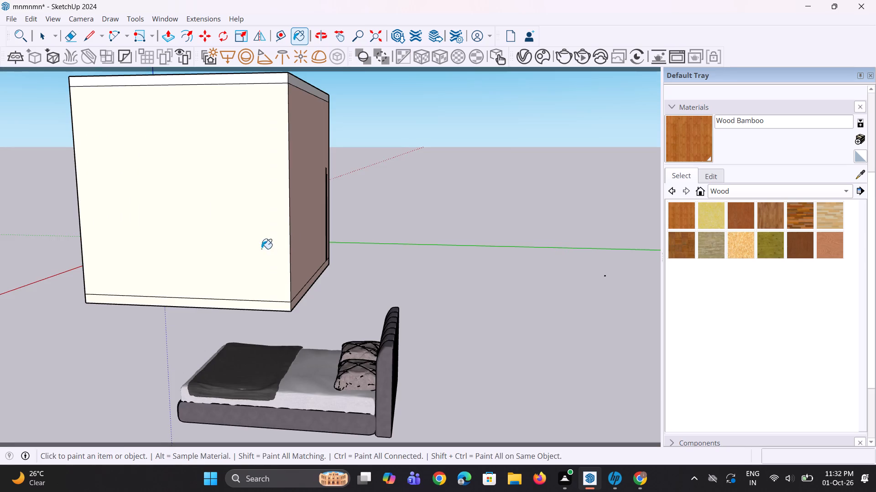
middle_click_drag(221, 258, 0, 259)
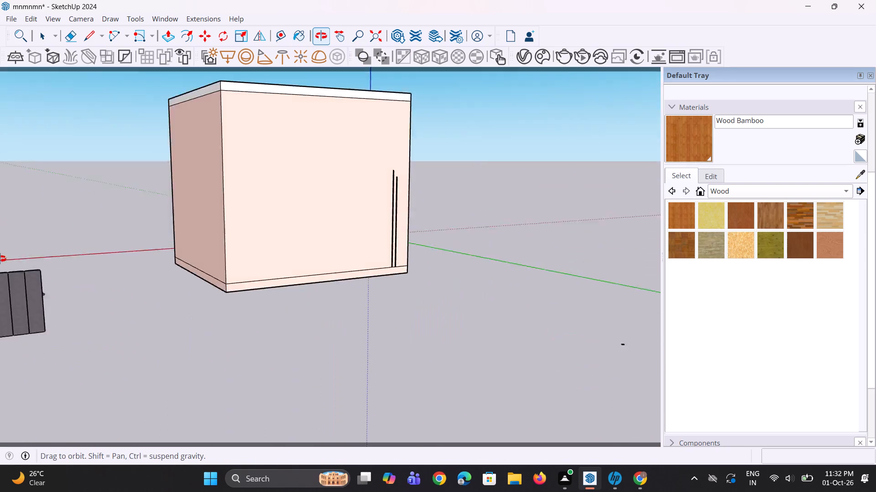
middle_click_drag(0, 259, 568, 300)
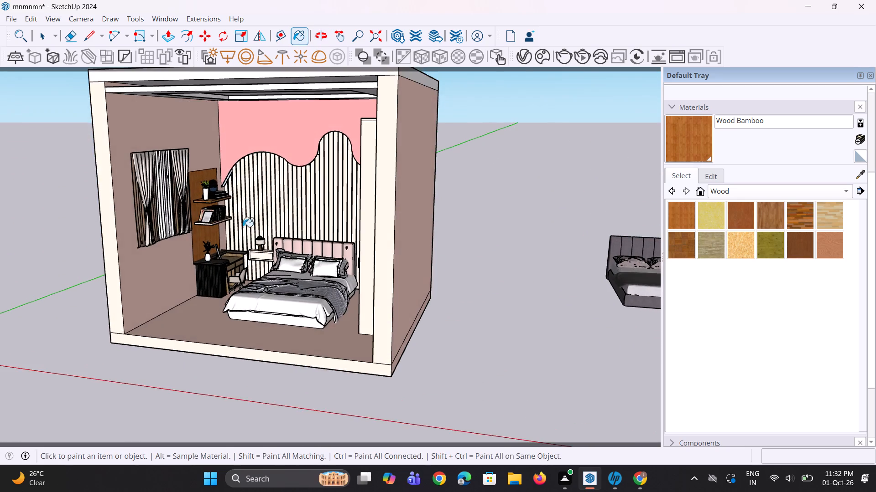
scroll(229, 225, "up", 14)
left_click(199, 222)
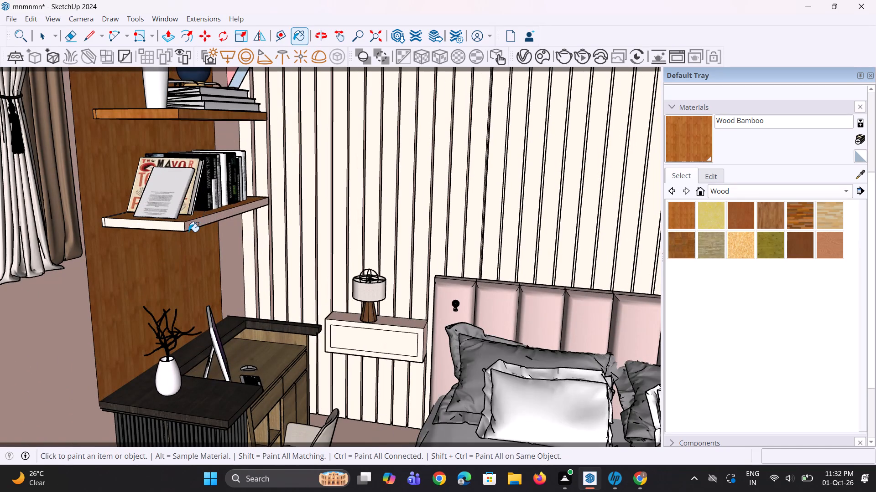
left_click(180, 227)
Paint the near end and top of the narrow strip along the lower shelf's back with Wood Bamboo.
scroll(125, 225, "up", 6)
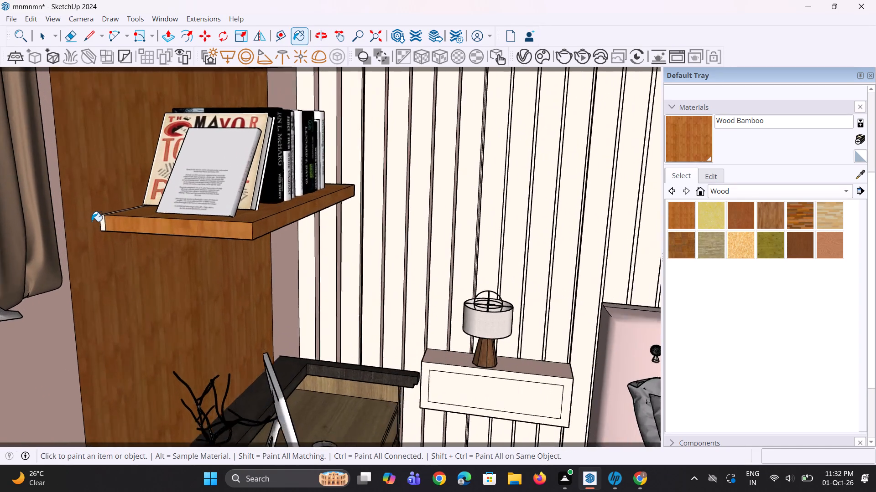
scroll(92, 221, "up", 2)
left_click(106, 224)
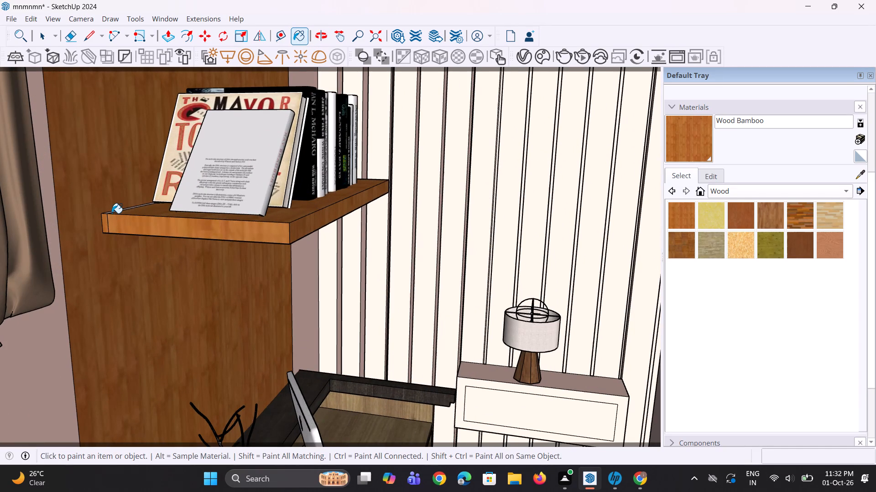
scroll(112, 213, "up", 9)
left_click(119, 209)
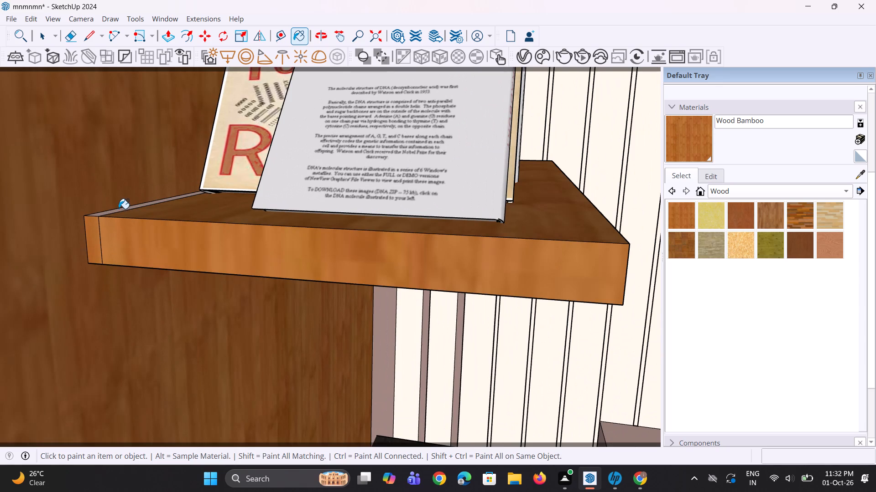
scroll(131, 207, "up", 4)
left_click(131, 207)
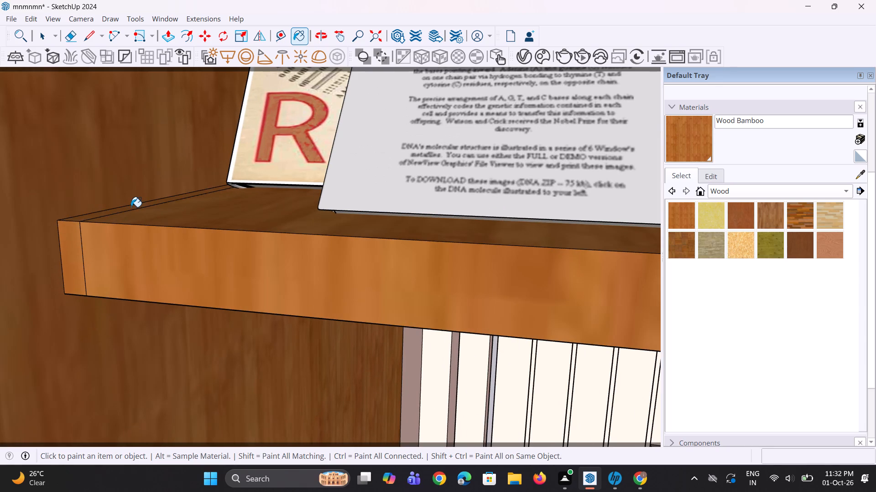
Examine the study corner and the curved upper edge of the slatted wall, selecting the exposed backing face behind the slats.
scroll(131, 207, "down", 18)
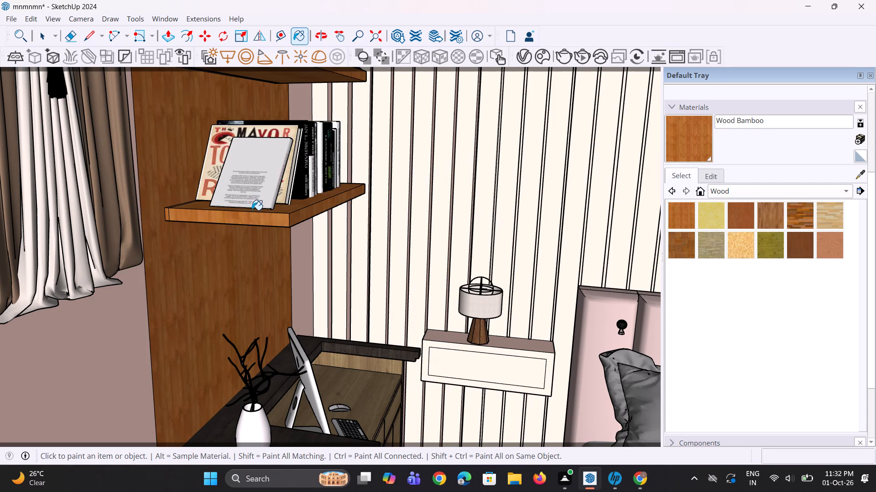
scroll(269, 275, "down", 8)
middle_click_drag(273, 287, 186, 302)
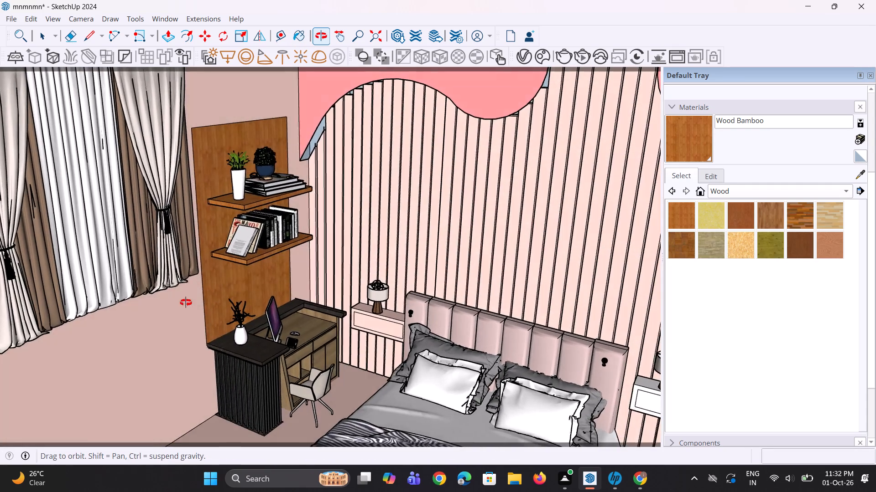
middle_click_drag(186, 302, 158, 247)
middle_click_drag(179, 181, 192, 211)
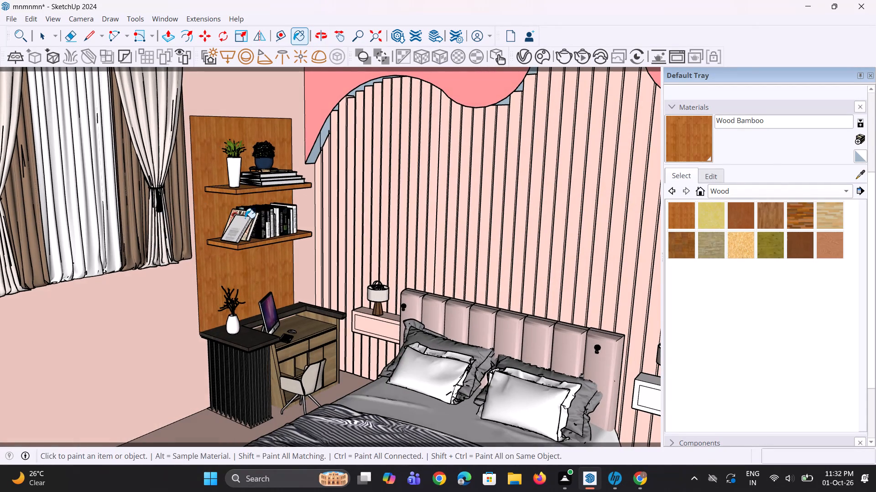
middle_click_drag(249, 219, 413, 393)
middle_click_drag(409, 377, 392, 289)
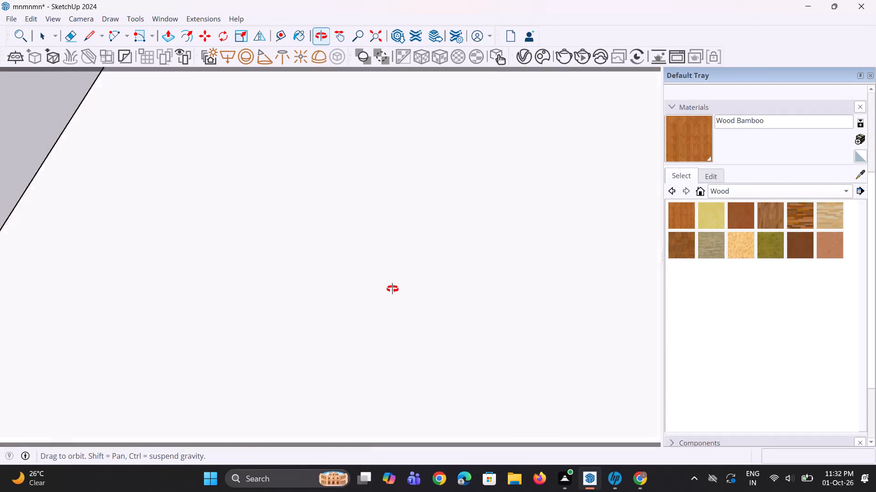
middle_click_drag(392, 289, 393, 250)
scroll(393, 250, "up", 1)
scroll(393, 250, "down", 12)
middle_click_drag(346, 356, 384, 266)
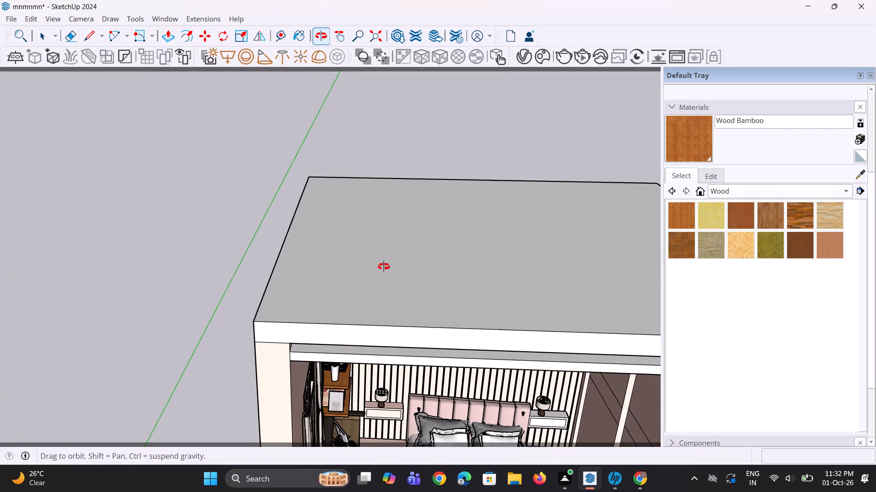
middle_click_drag(384, 266, 401, 192)
scroll(445, 302, "up", 2)
middle_click_drag(443, 324, 399, 271)
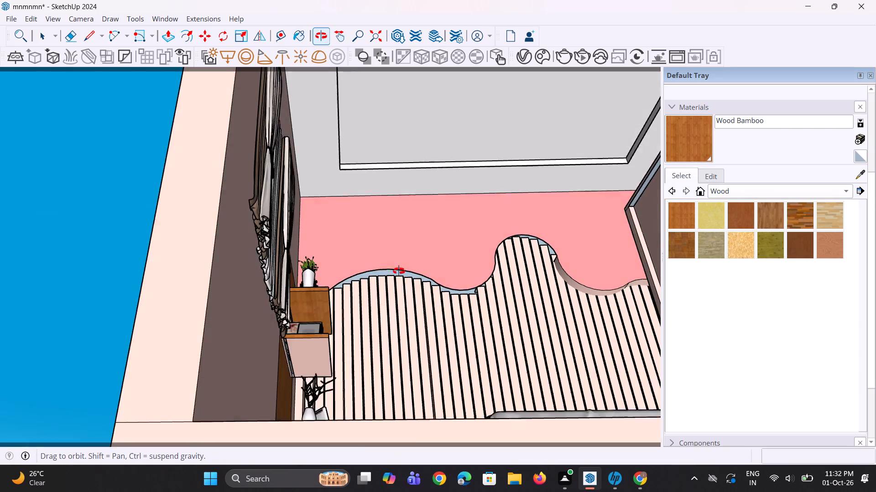
middle_click_drag(399, 271, 399, 272)
scroll(423, 305, "up", 7)
middle_click_drag(454, 300, 454, 217)
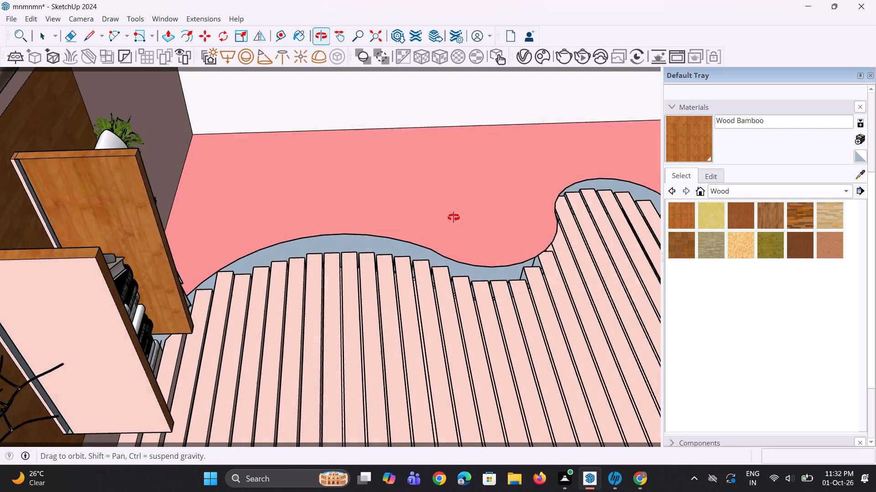
middle_click_drag(454, 217, 453, 215)
middle_click_drag(450, 221, 446, 248)
key("space")
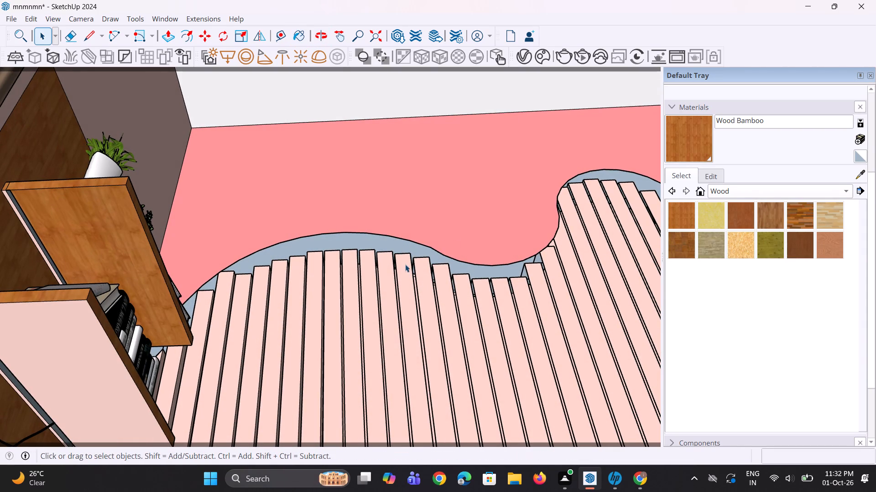
left_click(416, 252)
scroll(418, 264, "down", 2)
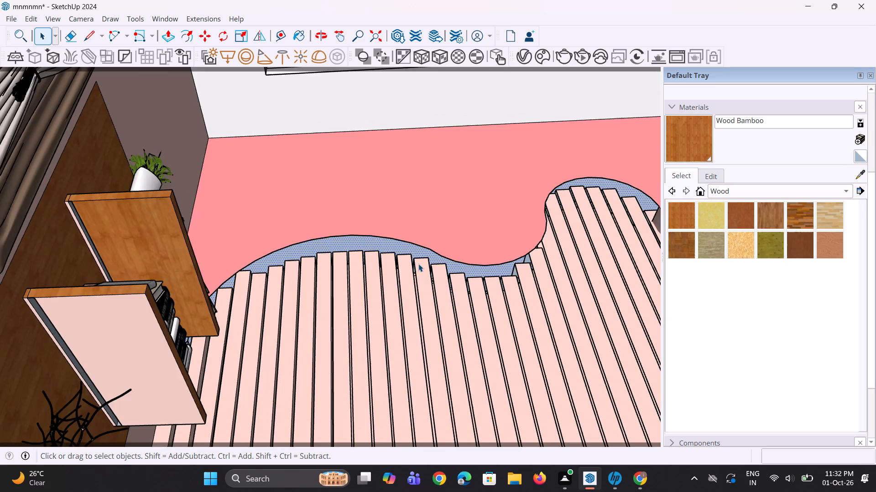
scroll(418, 264, "down", 1)
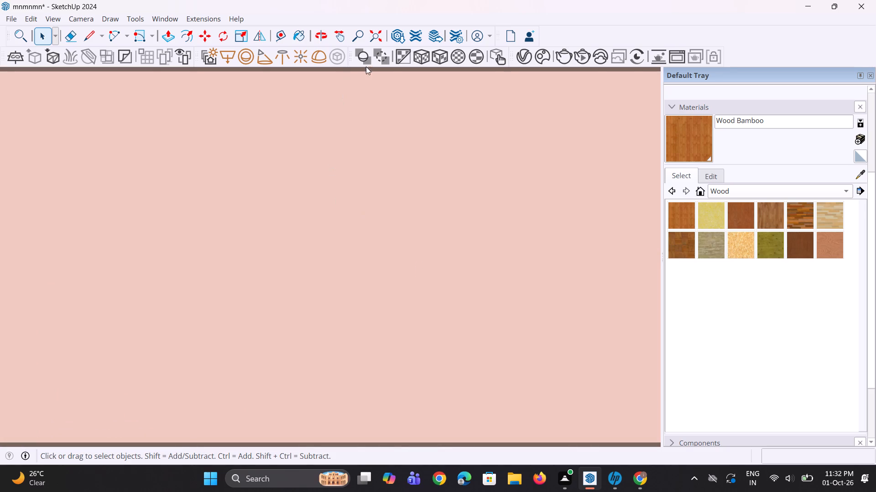
Paint the lower shelf's underside with Wood Bamboo.
left_click(380, 34)
scroll(350, 218, "down", 2)
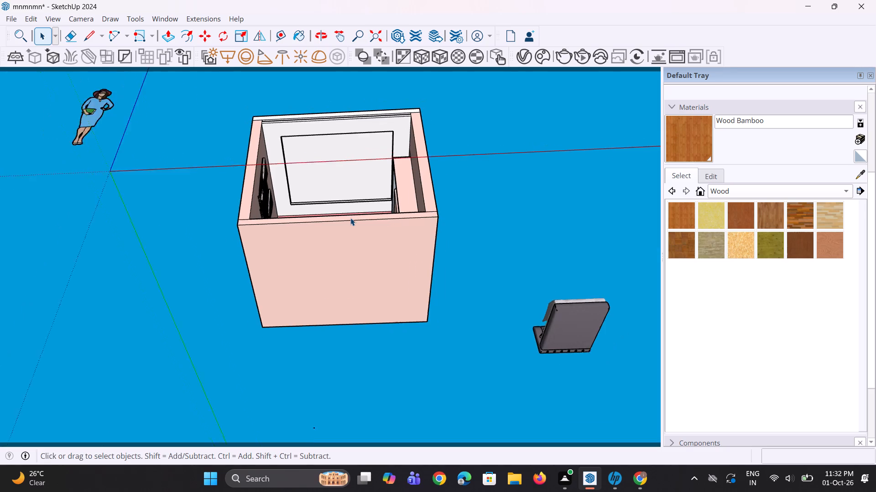
scroll(350, 218, "down", 2)
middle_click_drag(349, 221, 325, 362)
scroll(329, 277, "up", 7)
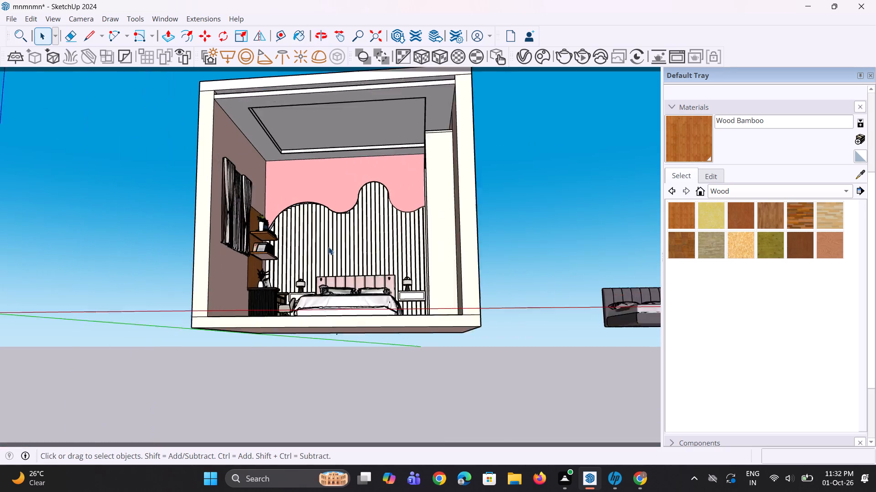
middle_click_drag(329, 269, 330, 290)
scroll(329, 282, "up", 3)
key("space")
key("space")
middle_click_drag(331, 286, 328, 286)
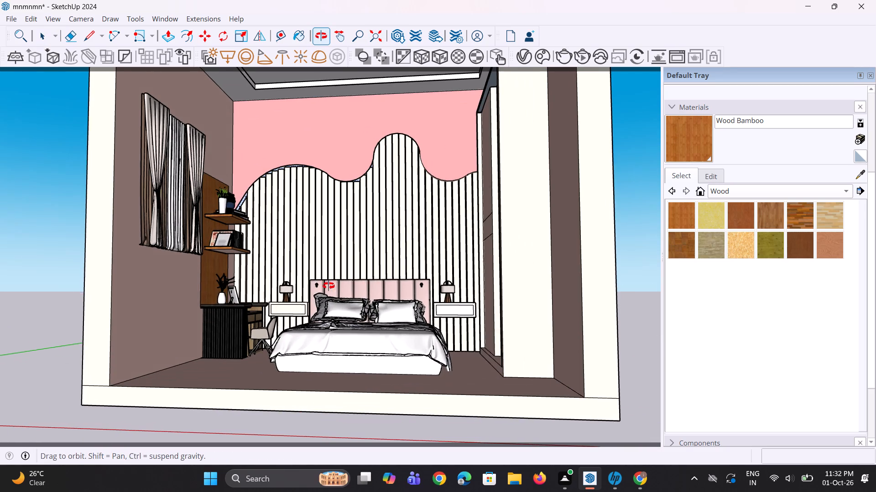
middle_click_drag(328, 286, 282, 291)
scroll(253, 276, "up", 6)
middle_click_drag(240, 272, 204, 279)
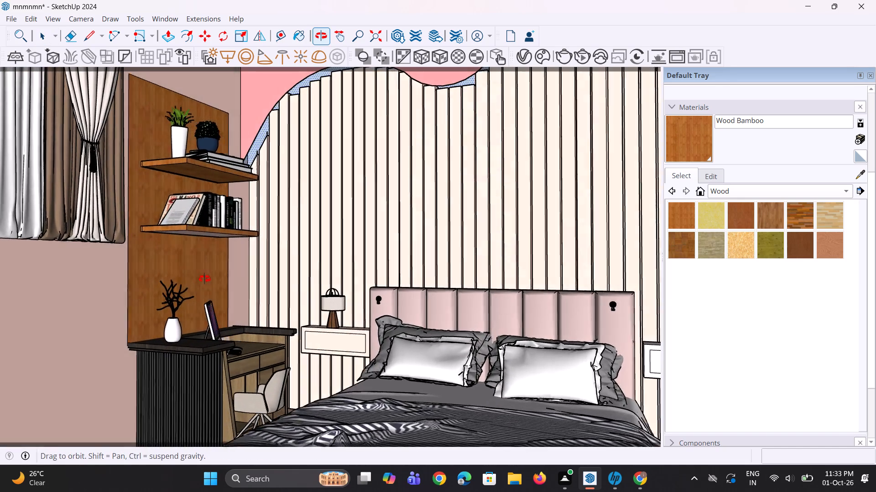
middle_click_drag(204, 279, 196, 281)
scroll(203, 278, "down", 3)
middle_click_drag(198, 265, 204, 233)
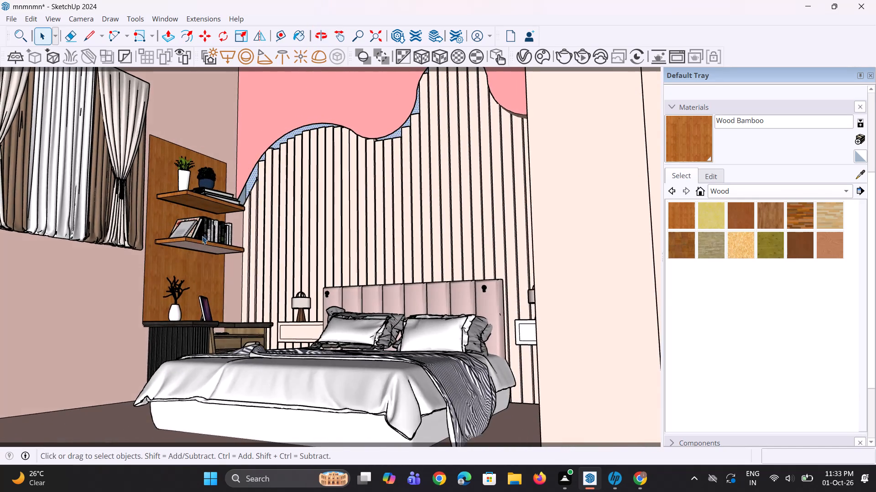
scroll(201, 238, "up", 3)
scroll(339, 255, "up", 4)
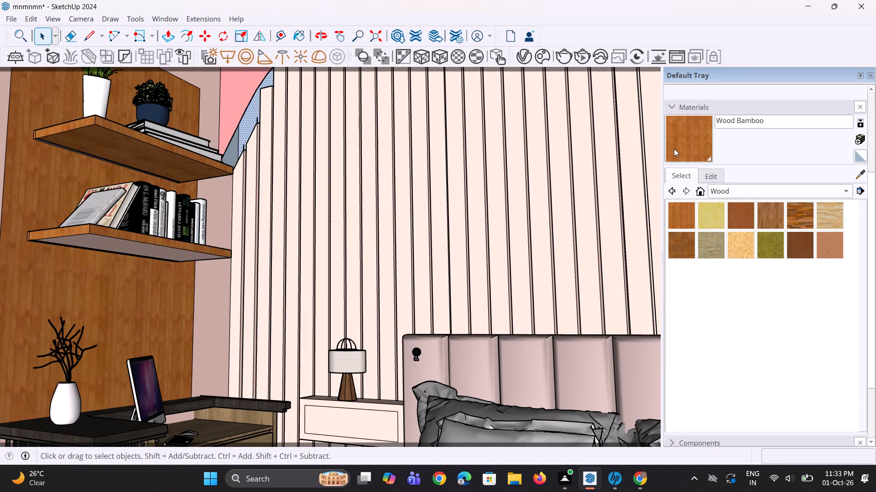
left_click_drag(677, 147, 676, 151)
scroll(142, 276, "up", 5)
left_click(156, 249)
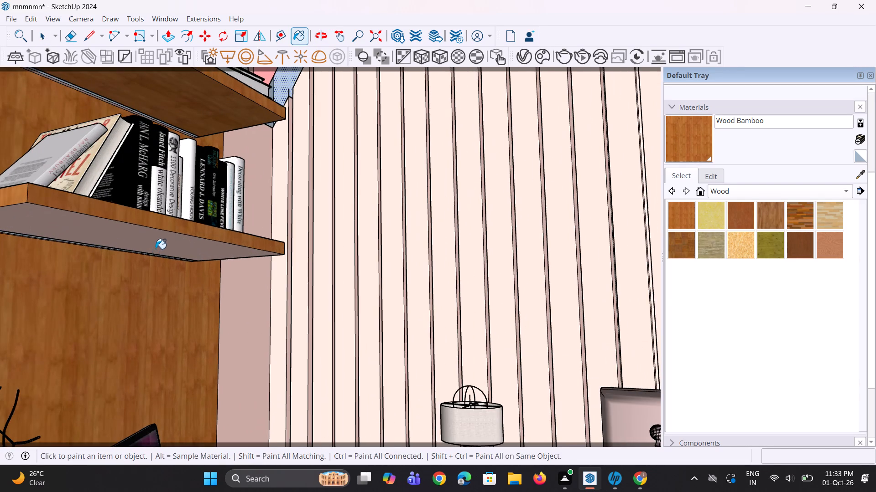
scroll(142, 265, "up", 10)
left_click(163, 240)
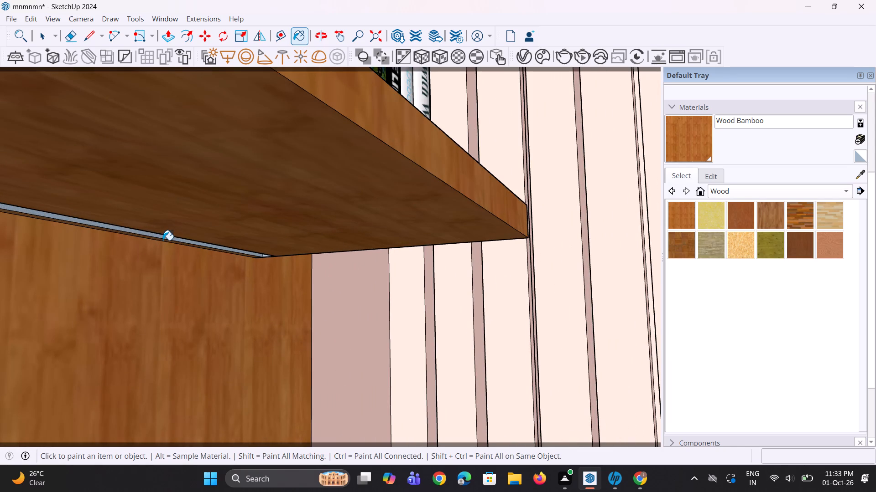
Paint the thin unpainted strip beneath the lower shelf, along its back at the wall panel, with Wood Bamboo.
left_click(174, 237)
double_click(174, 240)
scroll(277, 262, "up", 6)
double_click(259, 251)
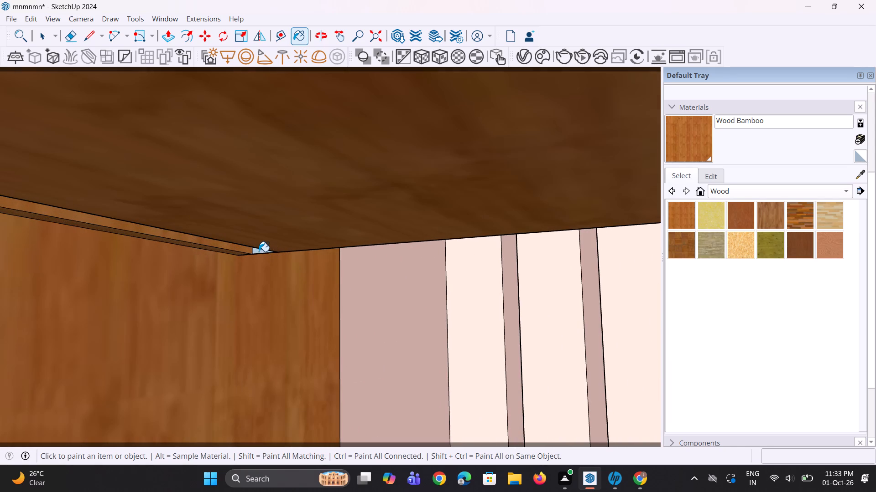
Open the desk's nested L-shaped countertop group for editing and paint its top face with Wood Bamboo.
scroll(285, 287, "down", 16)
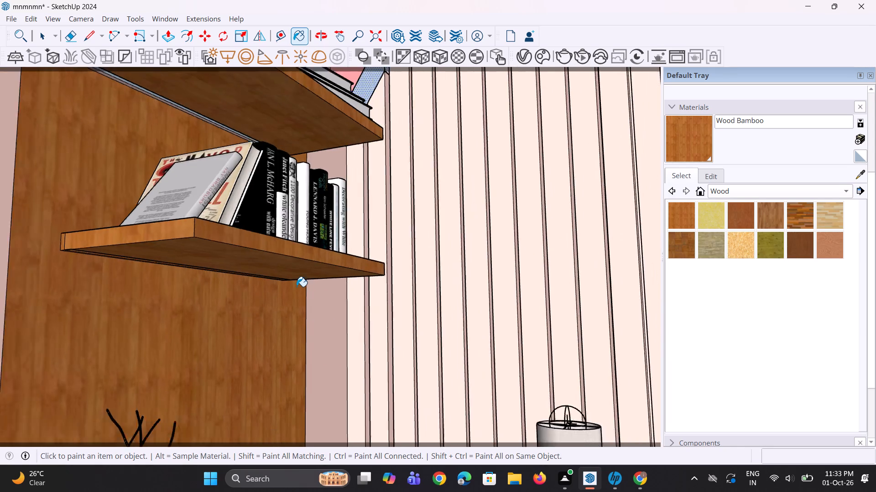
scroll(297, 287, "down", 11)
middle_click_drag(266, 292, 241, 342)
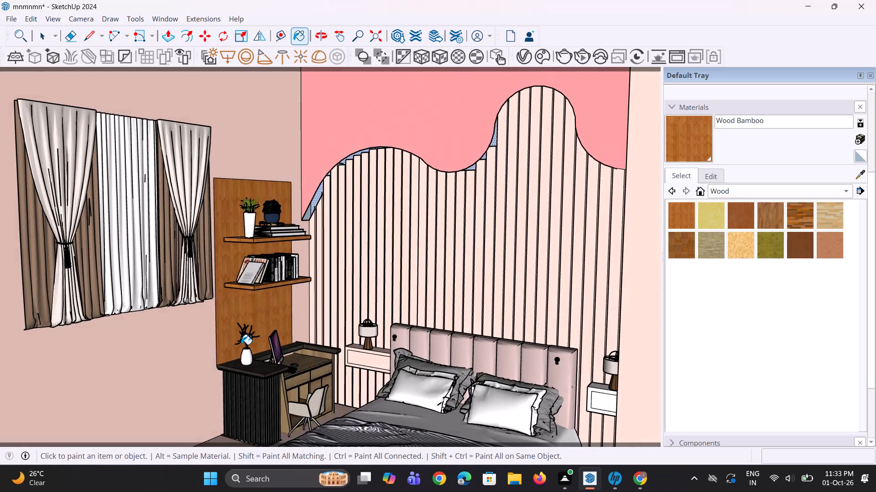
scroll(242, 344, "up", 3)
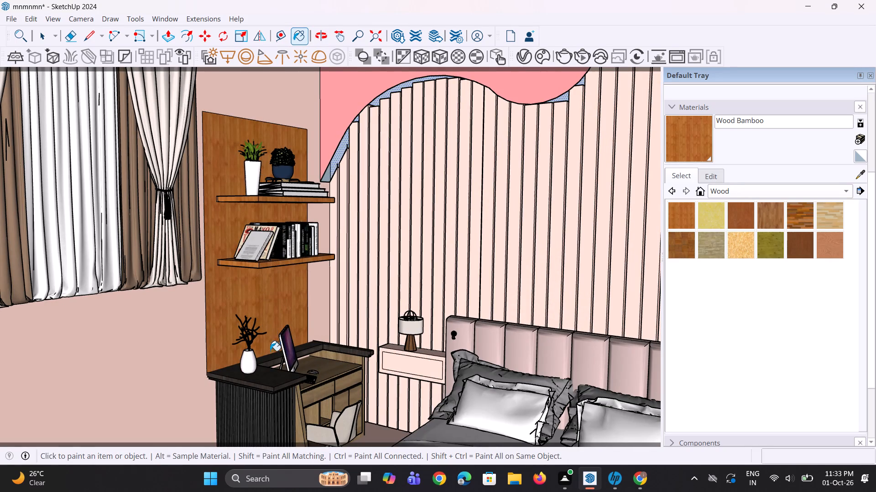
right_click(275, 384)
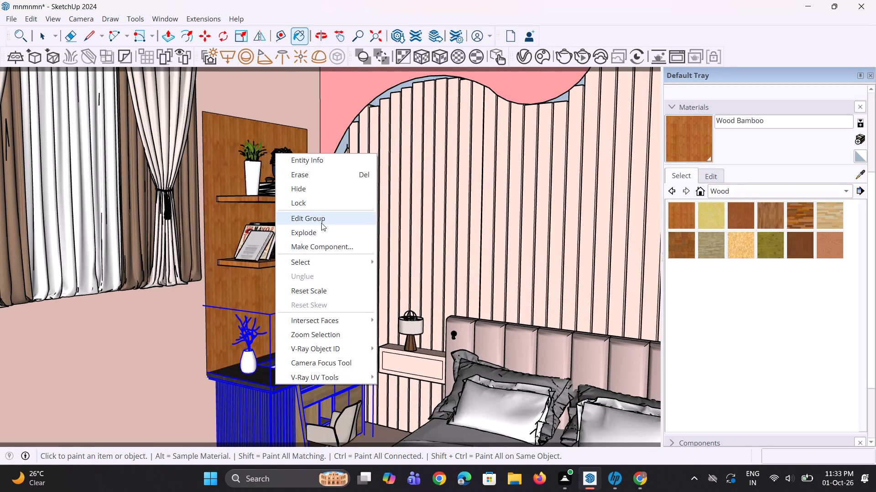
left_click(321, 223)
double_click(276, 373)
left_click_drag(276, 373, 276, 385)
left_click(276, 385)
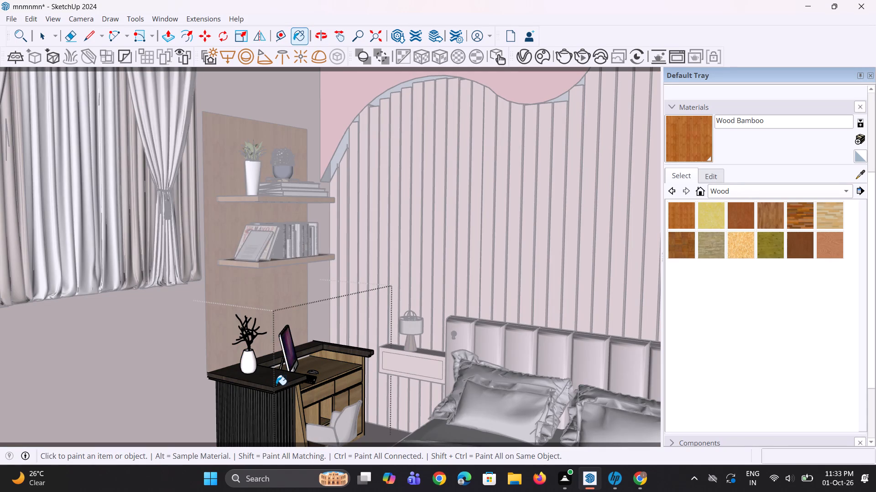
left_click(279, 393)
double_click(279, 395)
right_click(273, 383)
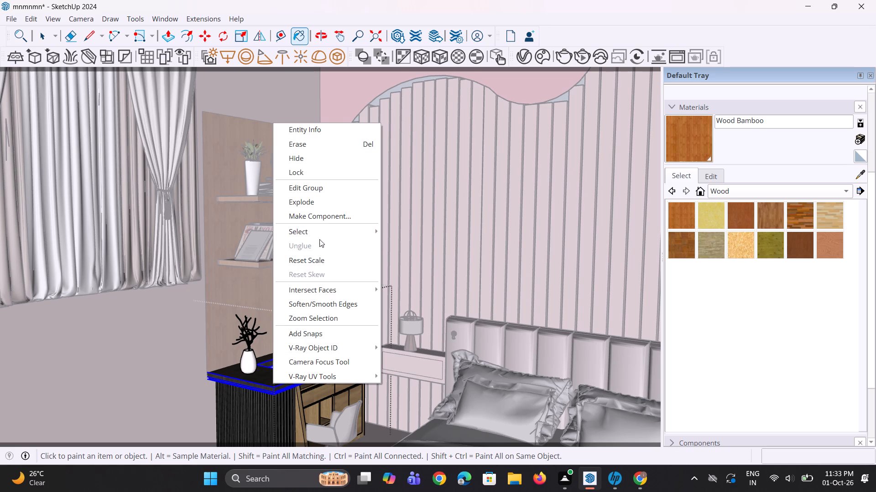
double_click(329, 193)
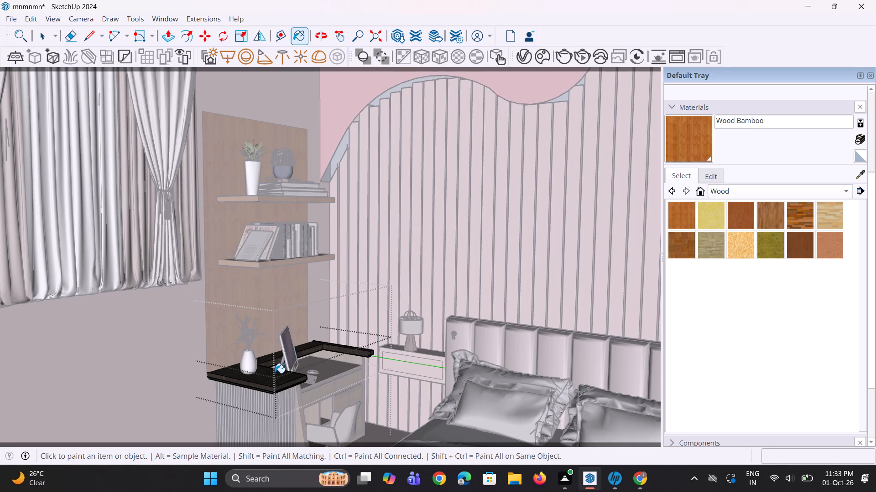
triple_click(274, 374)
Paint the countertop's outer edge faces and the recessed strip beneath them with Wood Bamboo.
scroll(277, 397, "up", 12)
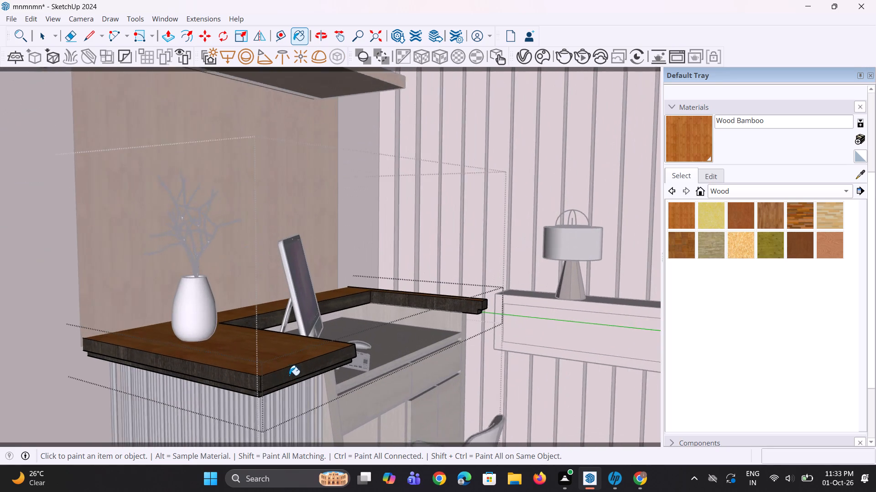
double_click(291, 371)
double_click(248, 381)
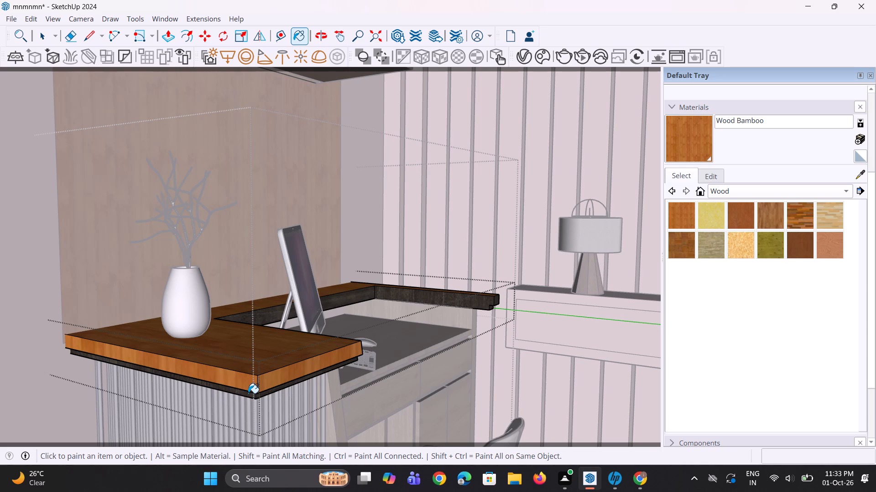
double_click(248, 394)
double_click(267, 394)
Paint the countertop's inner edges behind the monitor and its stepped far end with Wood Bamboo.
scroll(273, 322, "up", 2)
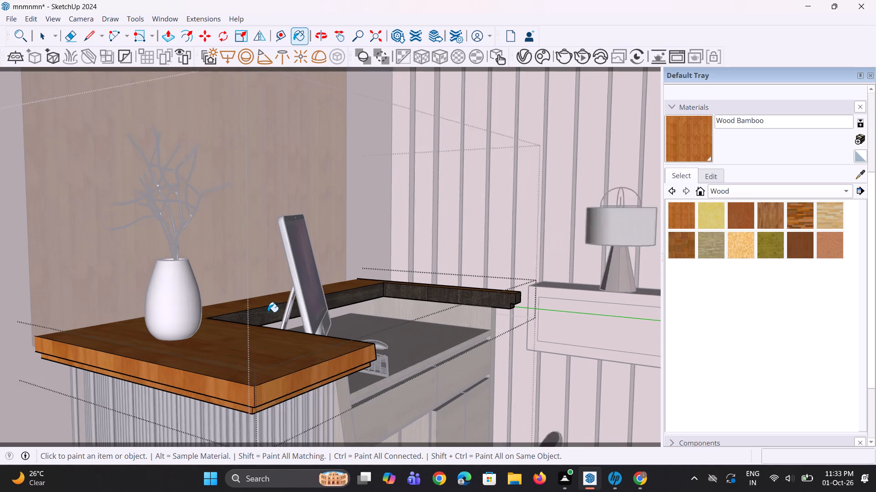
scroll(268, 312, "up", 1)
double_click(267, 311)
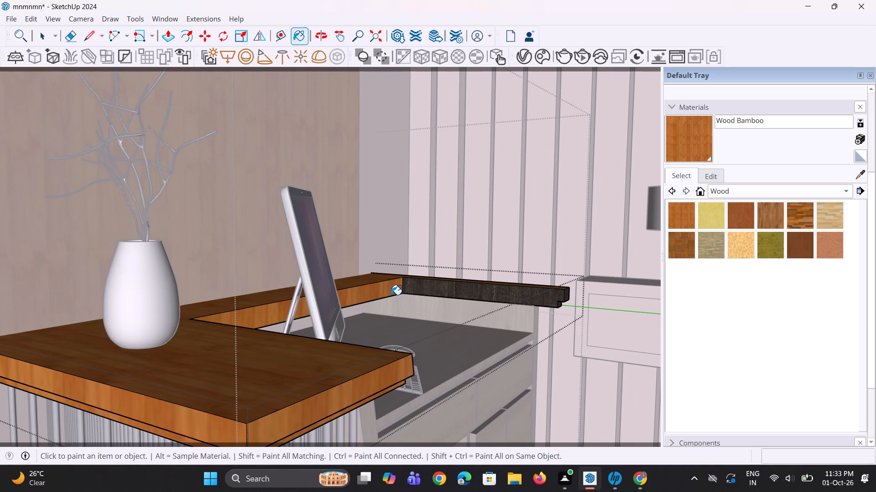
double_click(414, 292)
scroll(564, 304, "up", 2)
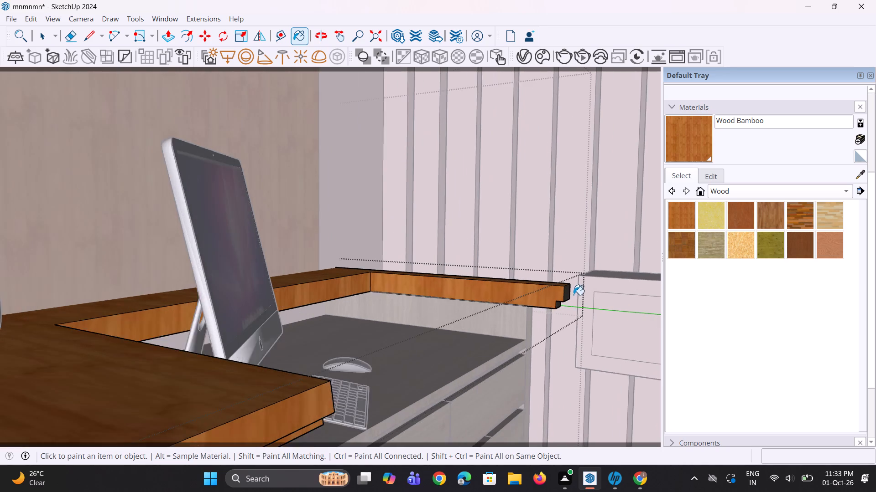
scroll(574, 295, "up", 4)
double_click(563, 292)
double_click(553, 313)
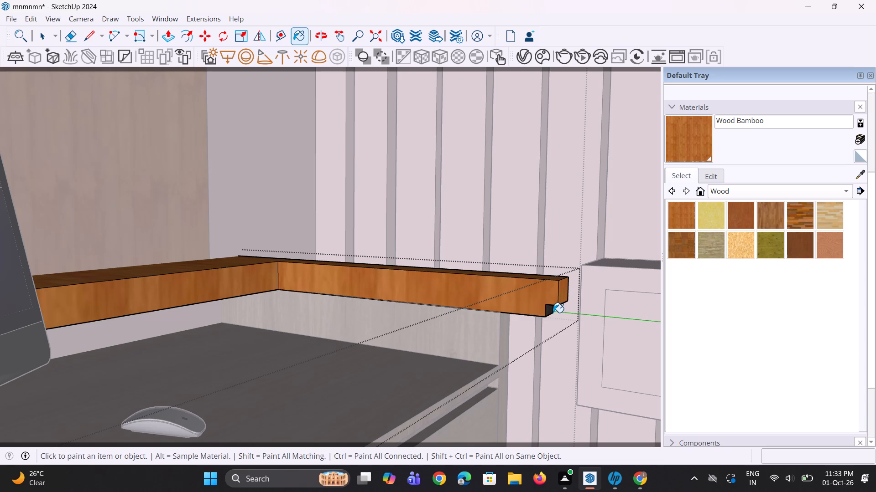
left_click(548, 310)
left_click(552, 312)
Open the desk body for editing and paint its back upstand, work surface and front edge with Wood Bamboo.
scroll(446, 307, "down", 10)
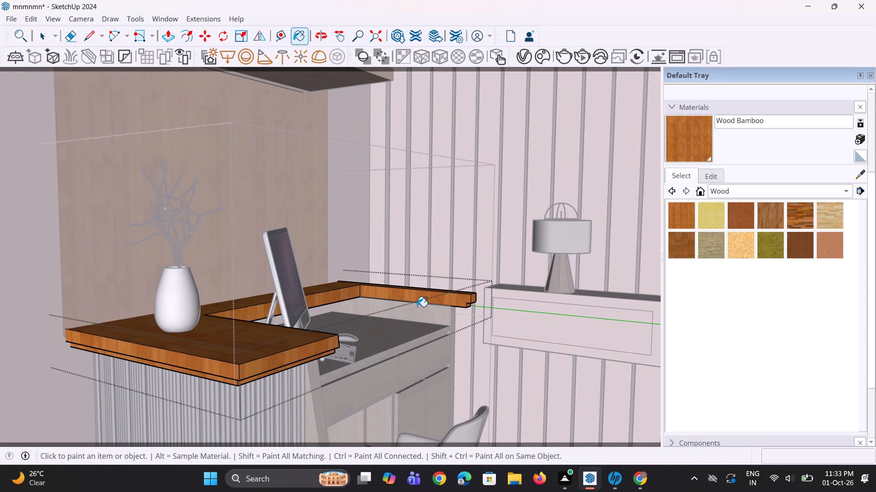
key("space")
double_click(380, 328)
scroll(380, 328, "down", 2)
left_click(398, 326)
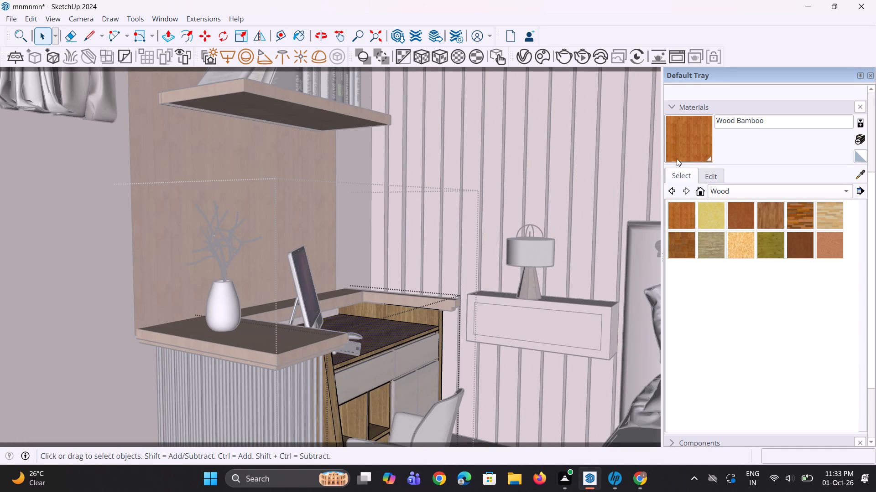
left_click(688, 151)
left_click(405, 318)
left_click(402, 321)
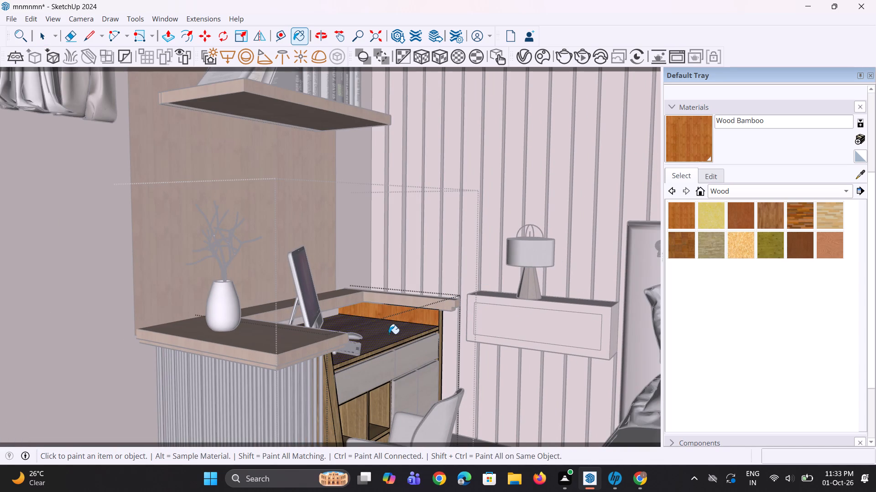
double_click(386, 336)
scroll(387, 355, "up", 8)
double_click(385, 340)
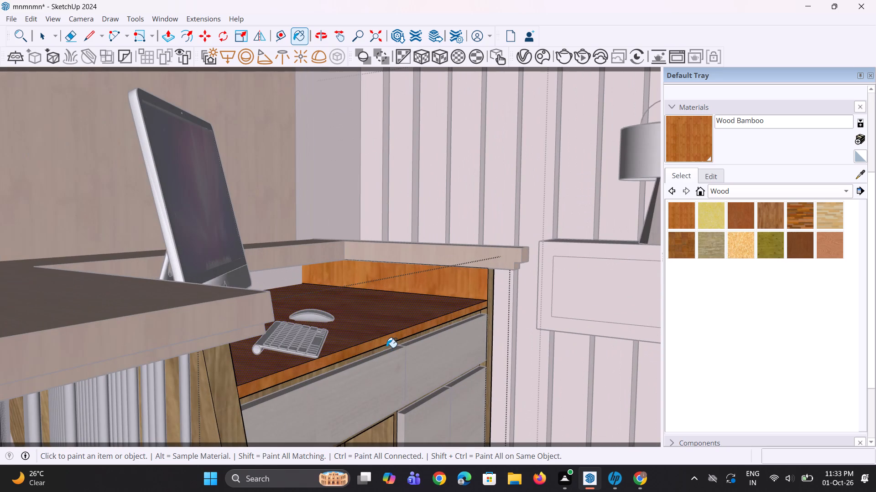
Paint the strip below the work surface's front edge and the front faces of the desk's side panels with Wood Bamboo.
double_click(386, 348)
scroll(437, 329, "up", 1)
scroll(435, 328, "down", 4)
scroll(366, 330, "up", 3)
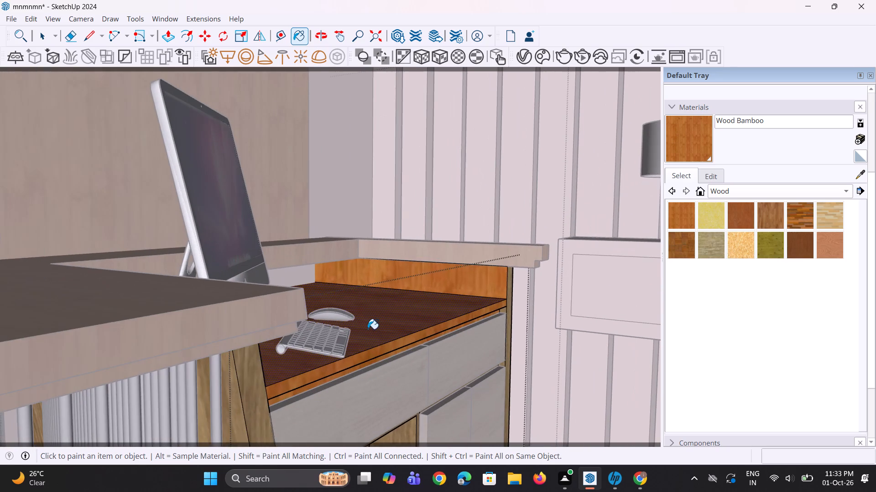
scroll(370, 326, "down", 4)
scroll(456, 310, "up", 3)
double_click(481, 292)
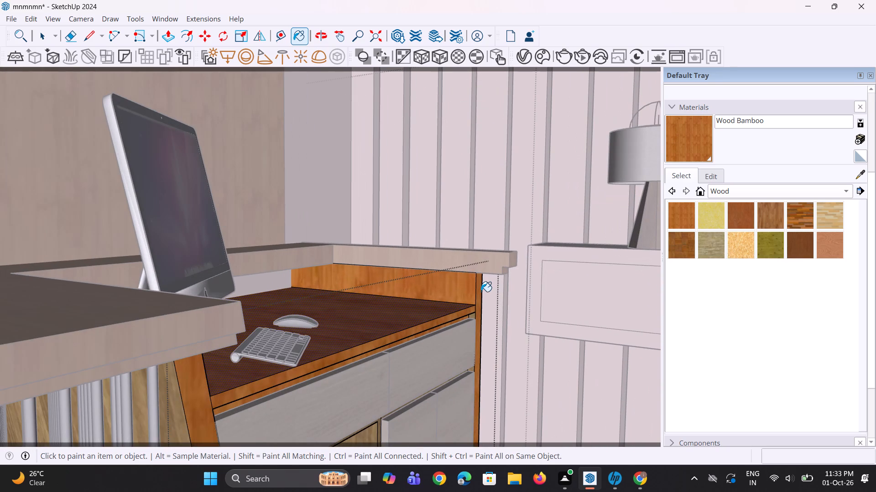
Paint the backs of the open compartments below the drawers and the divider's front edge with Wood Bamboo.
scroll(442, 264, "down", 7)
scroll(395, 361, "up", 3)
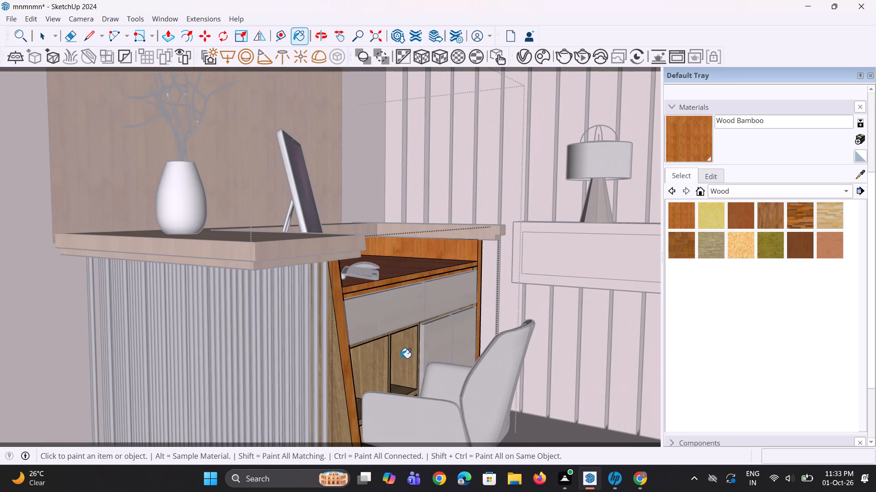
double_click(402, 358)
double_click(371, 363)
scroll(377, 364, "up", 7)
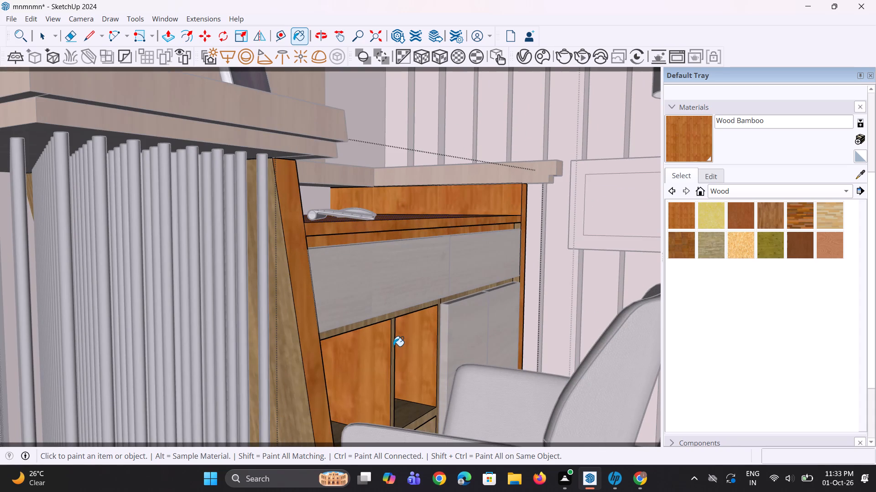
double_click(393, 346)
Paint the shelf surfaces in the open compartments below the drawers with Wood Bamboo.
scroll(393, 345, "down", 9)
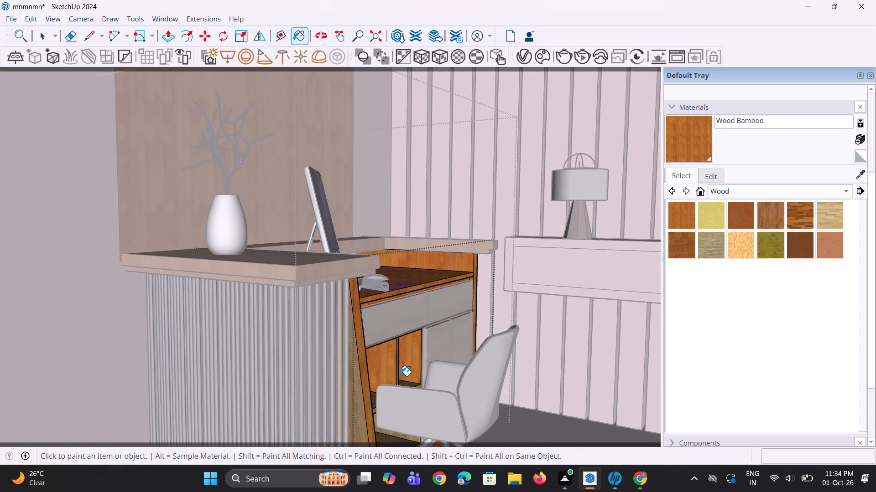
scroll(400, 376, "up", 4)
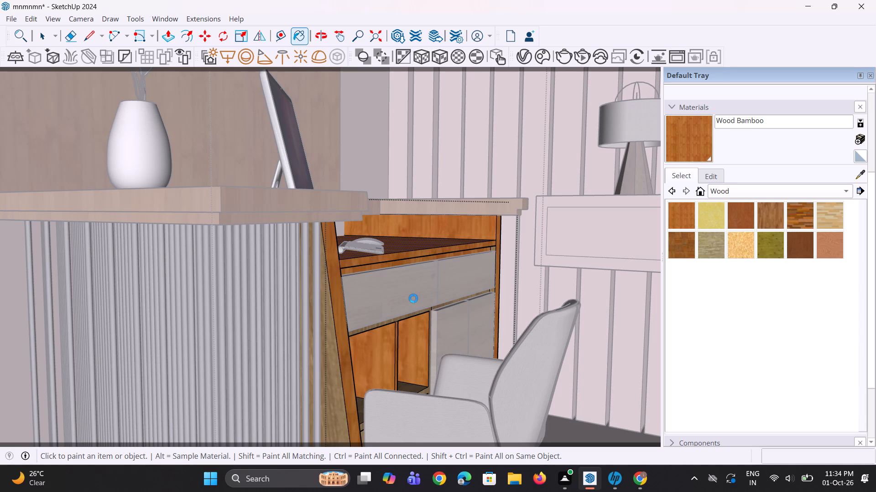
scroll(420, 379, "up", 3)
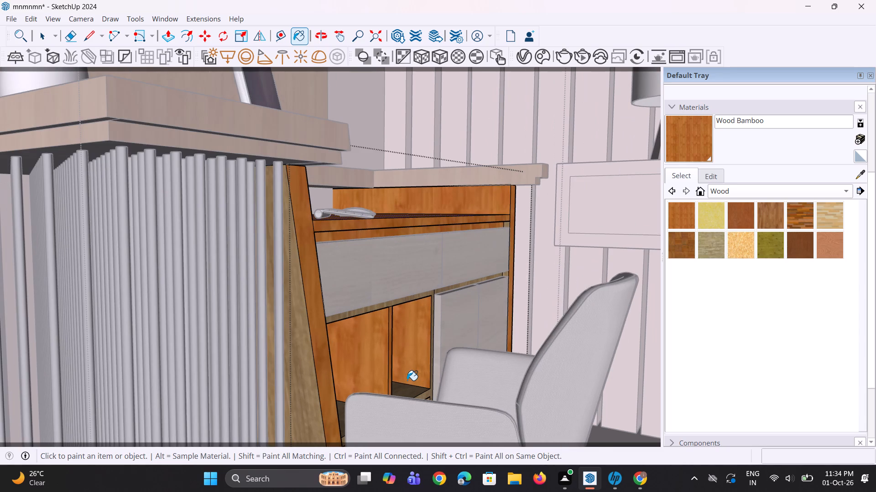
left_click(405, 387)
scroll(355, 407, "up", 3)
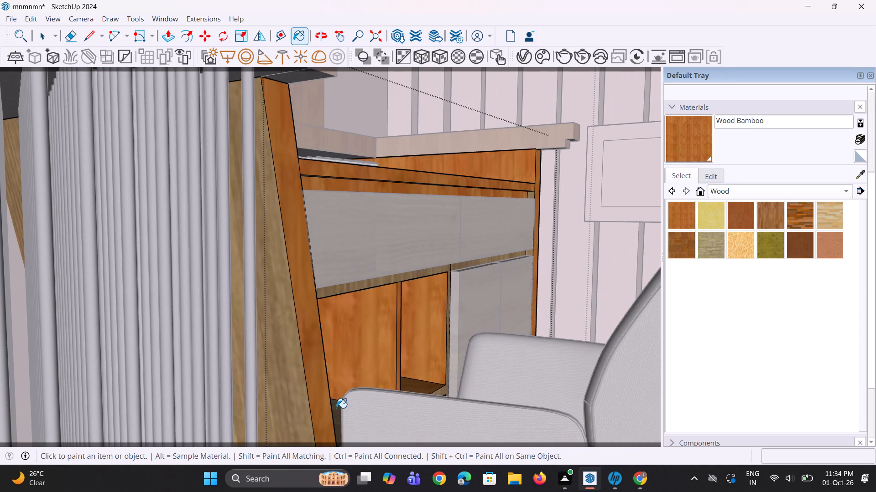
double_click(336, 410)
Paint the outer face of the desk's slanted side panel, beside the slats, with Wood Bamboo.
scroll(359, 364, "down", 5)
scroll(365, 301, "down", 3)
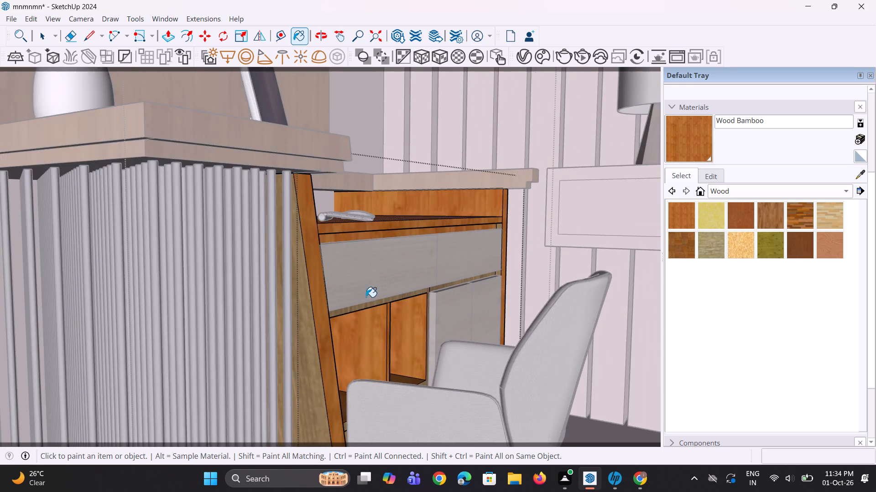
scroll(366, 297, "down", 11)
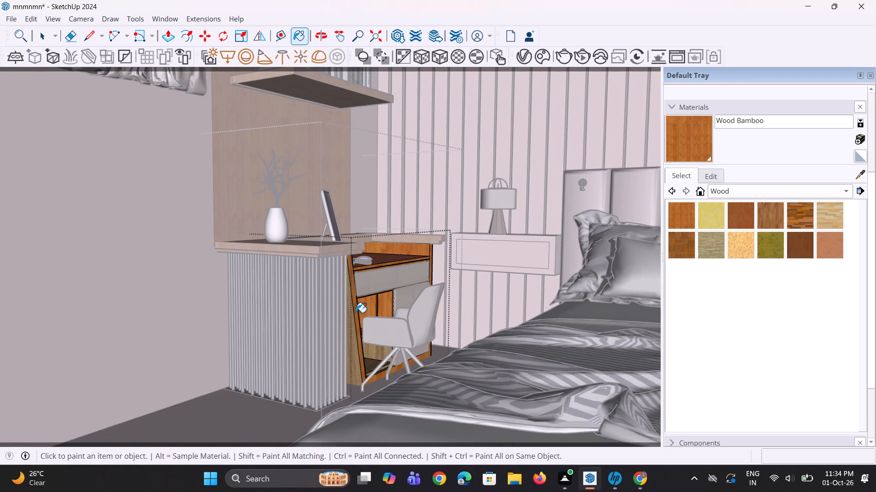
scroll(349, 370, "up", 7)
double_click(363, 370)
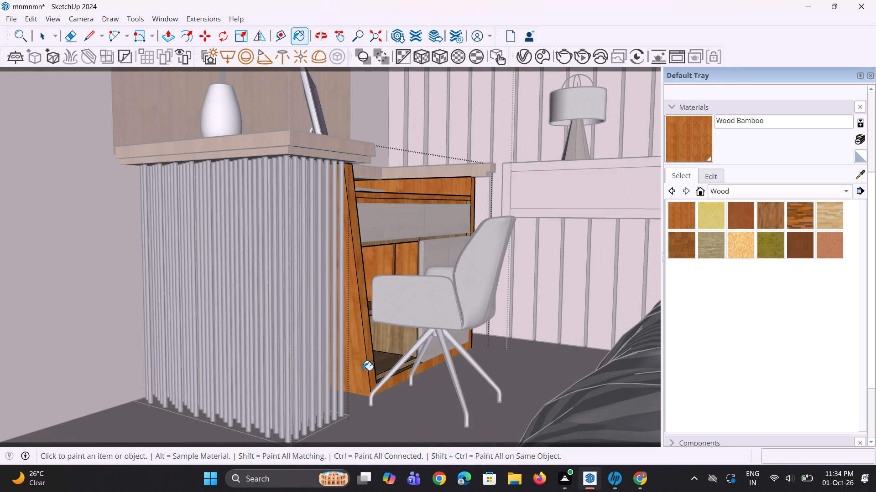
Paint the lower compartment's floor, back and front edge strip behind the chair with Wood Bamboo.
scroll(400, 359, "up", 2)
double_click(393, 357)
double_click(406, 343)
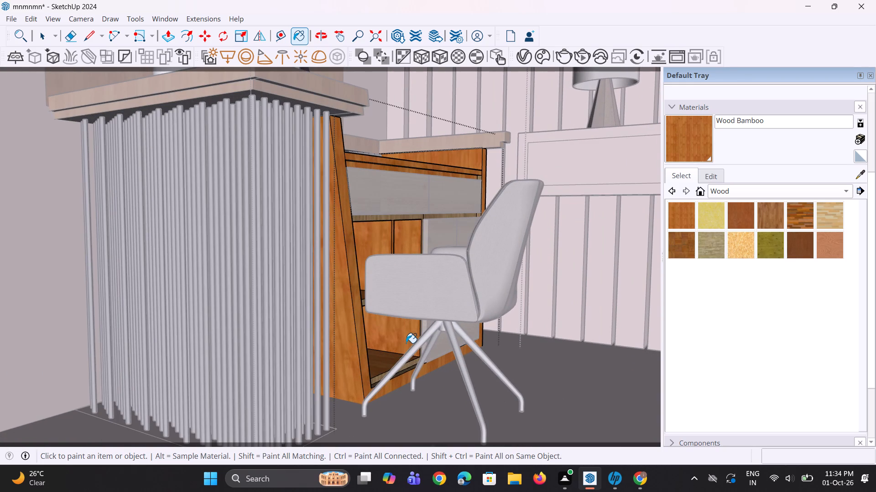
scroll(390, 386, "up", 3)
left_click(419, 356)
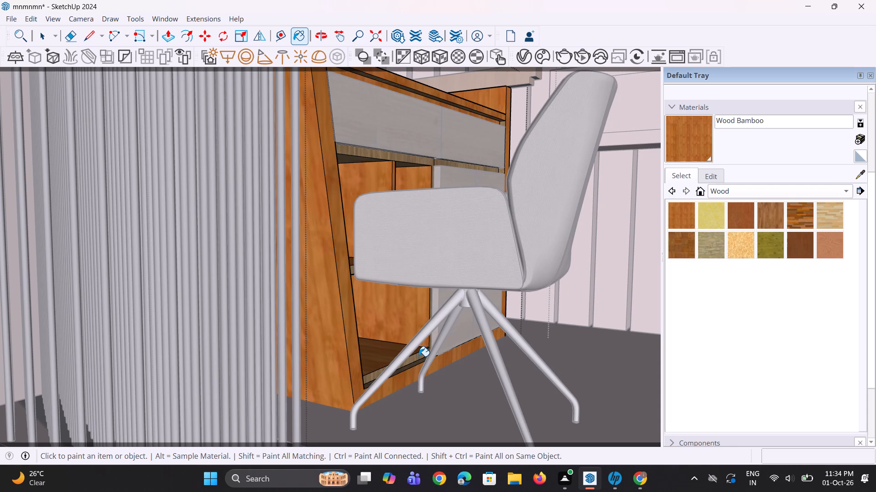
left_click(419, 362)
Paint the rail under the drawers and the small strips beside the drawers' far end with Wood Bamboo.
scroll(421, 366, "down", 2)
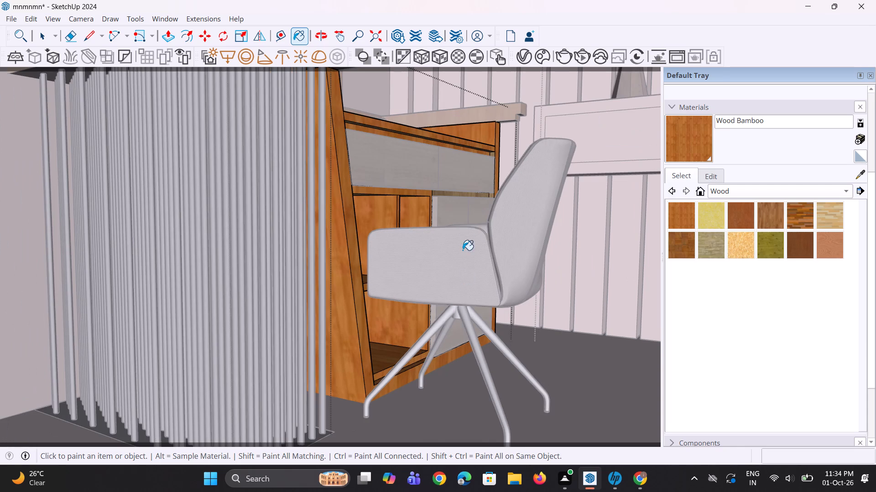
scroll(464, 231, "up", 2)
scroll(484, 188, "up", 2)
double_click(483, 195)
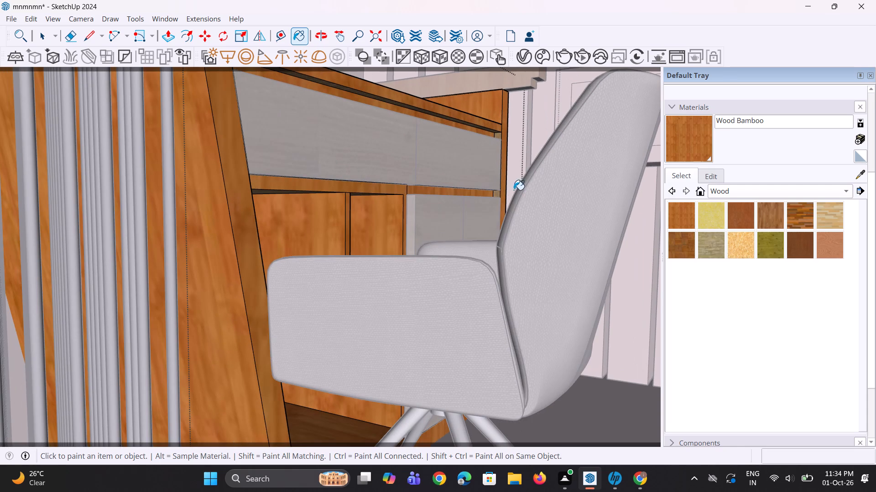
double_click(497, 196)
left_click(498, 138)
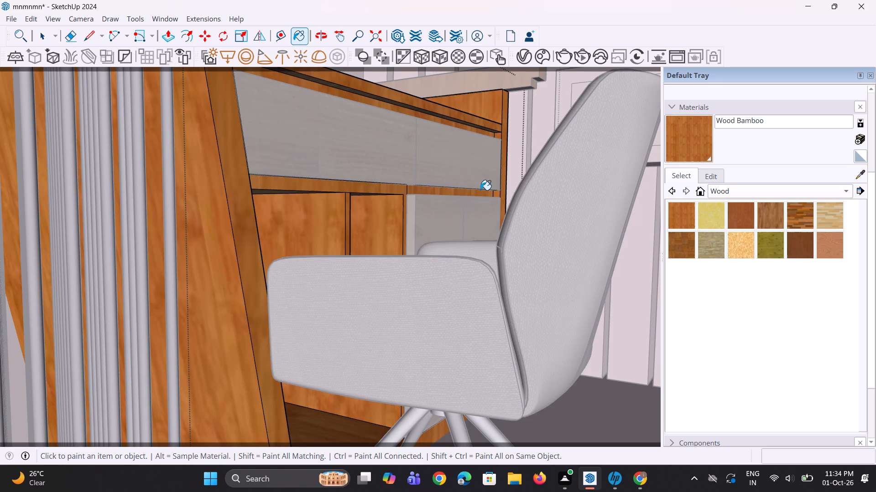
Leave the side panel's group editing and return to the desk's own editing level.
scroll(480, 191, "down", 4)
scroll(445, 212, "down", 4)
double_click(248, 233)
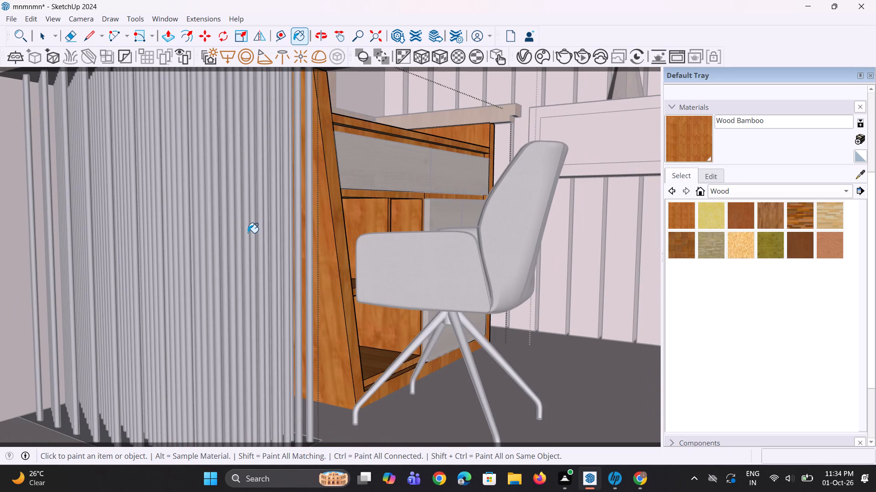
right_click(248, 233)
left_click(209, 254)
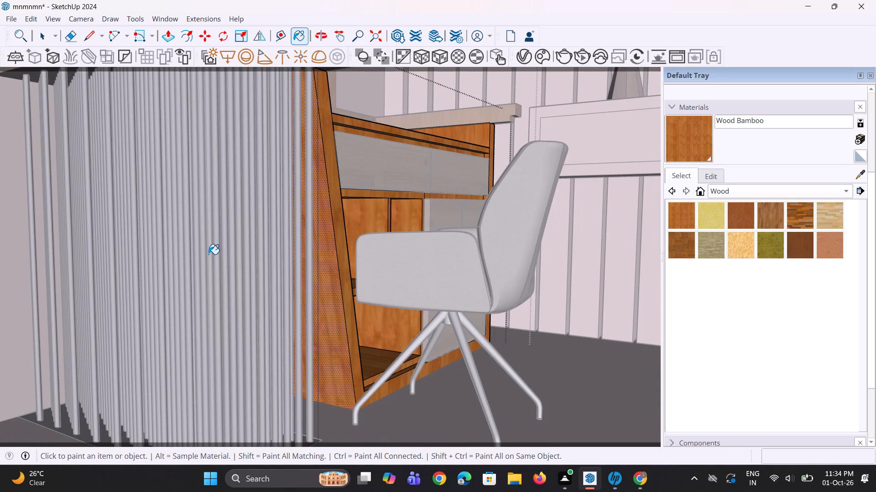
key("space")
double_click(209, 254)
scroll(219, 262, "down", 5)
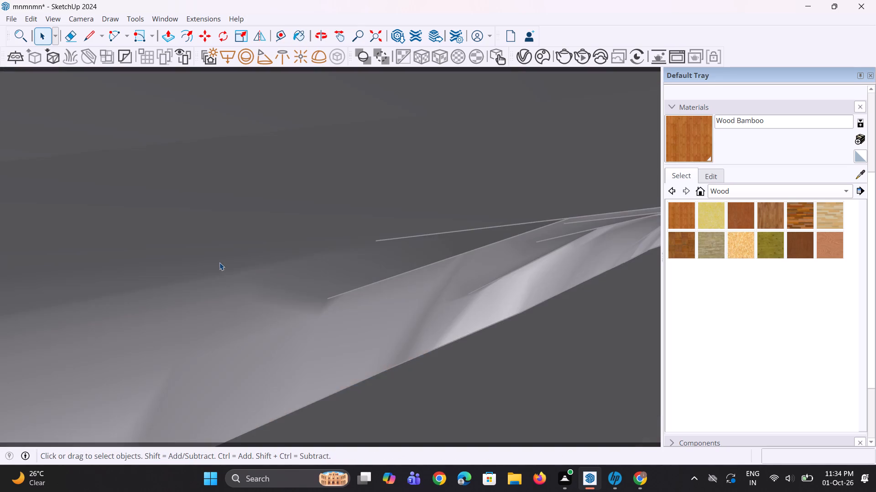
scroll(219, 262, "down", 2)
left_click(376, 36)
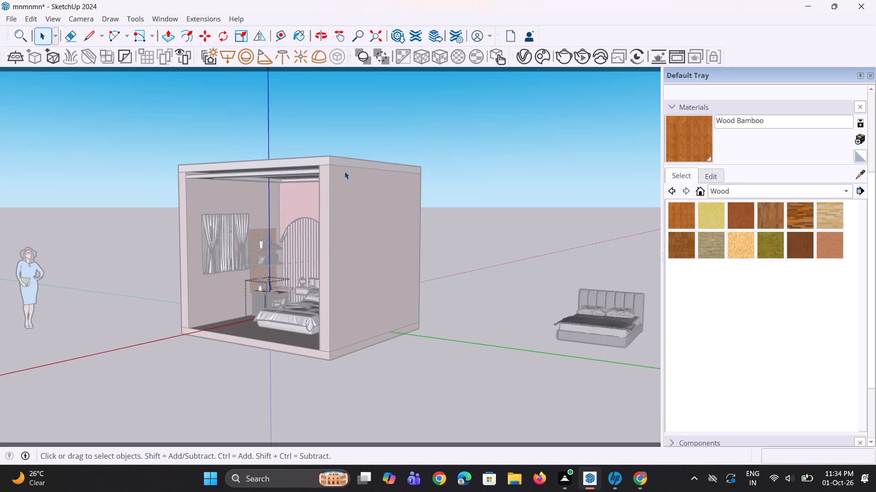
middle_click_drag(272, 246, 292, 255)
double_click(490, 263)
key("space")
key("space")
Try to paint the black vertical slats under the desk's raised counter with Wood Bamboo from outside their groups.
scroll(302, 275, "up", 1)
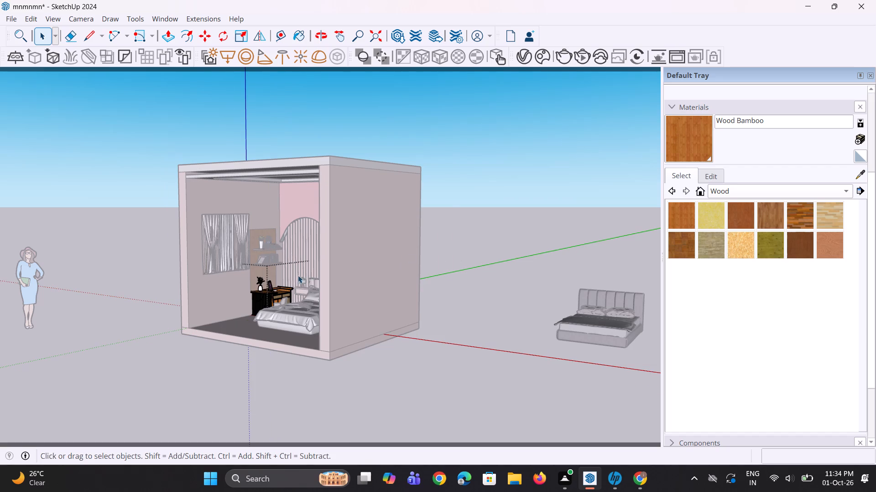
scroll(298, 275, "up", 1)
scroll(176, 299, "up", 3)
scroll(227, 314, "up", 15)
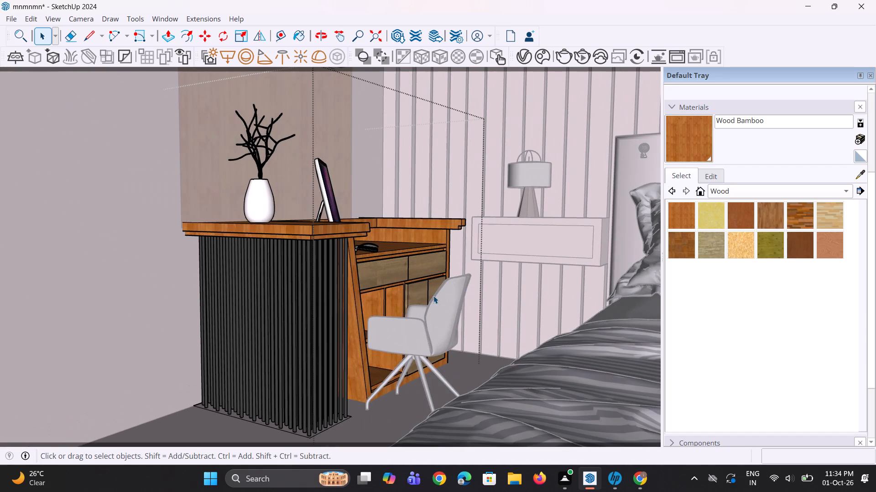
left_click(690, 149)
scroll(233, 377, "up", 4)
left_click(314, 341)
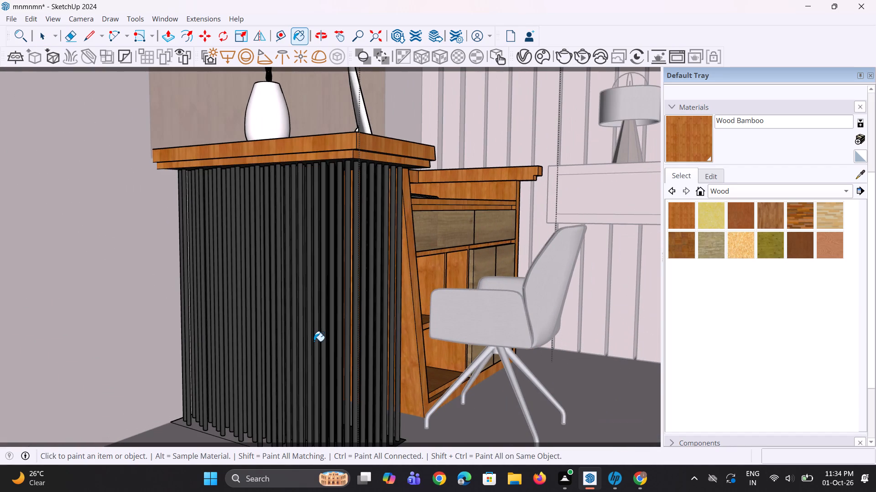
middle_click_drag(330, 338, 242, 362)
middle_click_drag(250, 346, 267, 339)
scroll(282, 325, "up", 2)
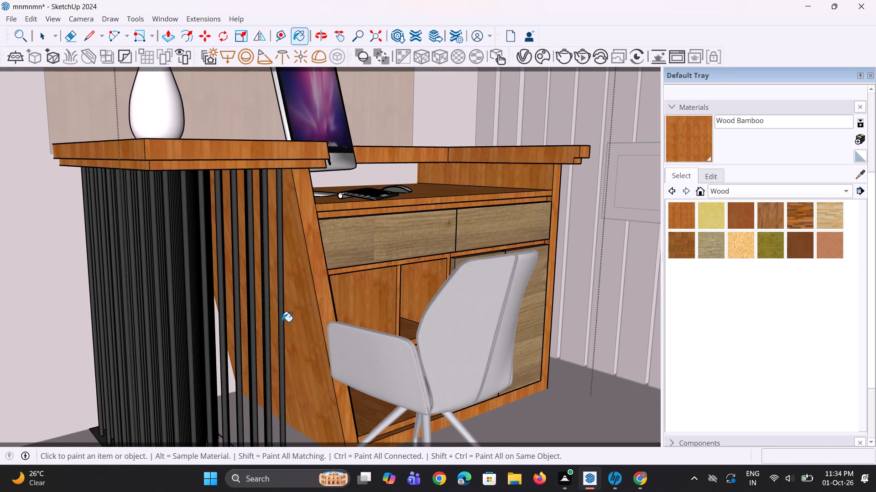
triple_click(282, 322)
Open the slat group and one slat's component for editing, and paint the slat with Wood Bamboo.
right_click(282, 322)
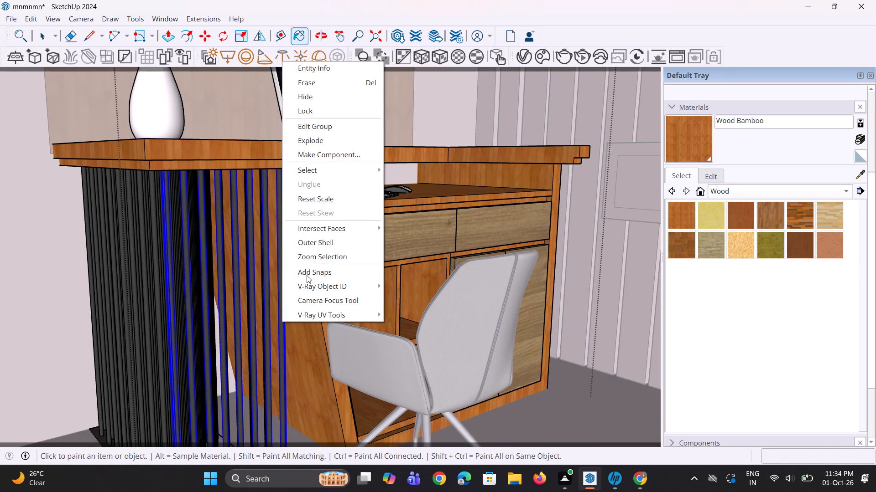
left_click(338, 128)
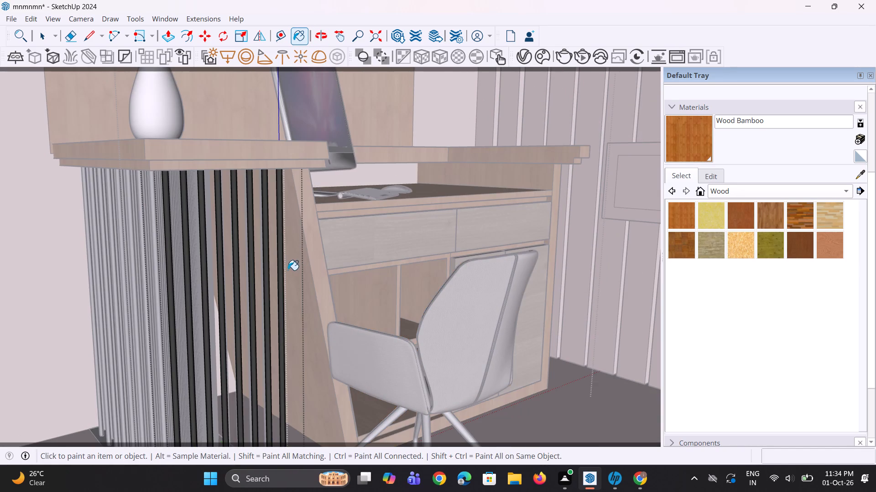
double_click(283, 266)
triple_click(281, 262)
triple_click(281, 262)
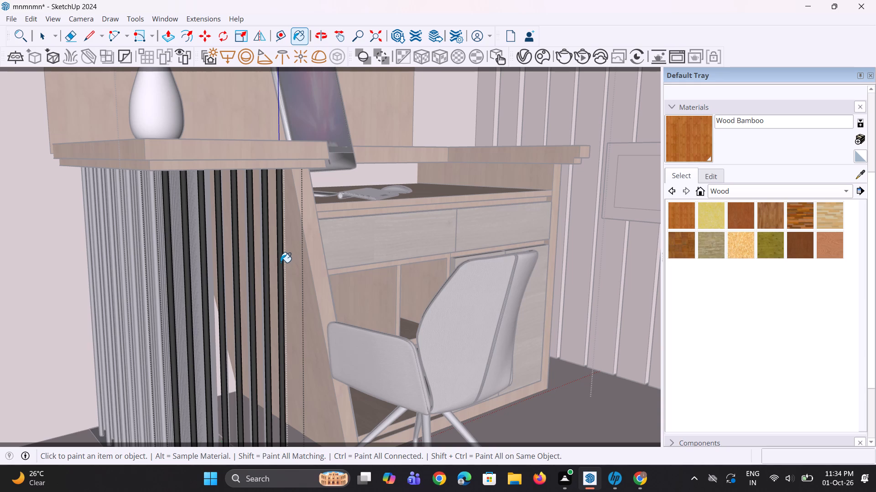
scroll(283, 261, "up", 2)
triple_click(282, 257)
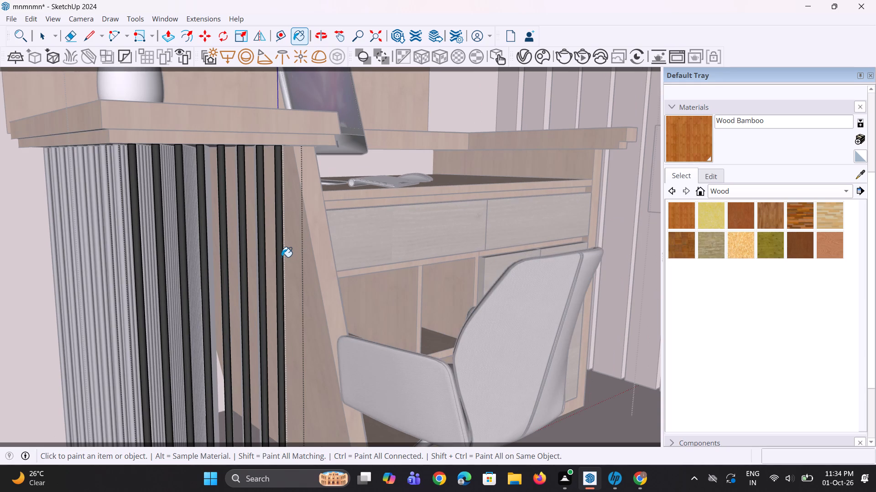
triple_click(282, 256)
right_click(282, 255)
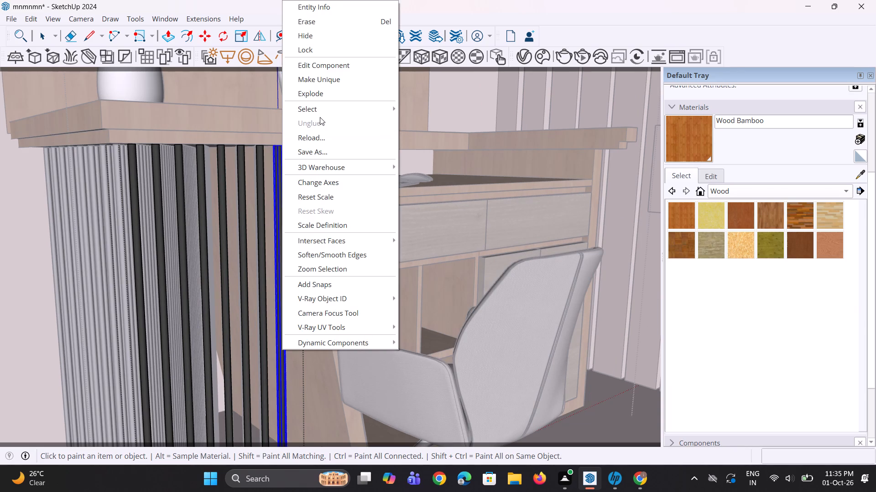
left_click(341, 71)
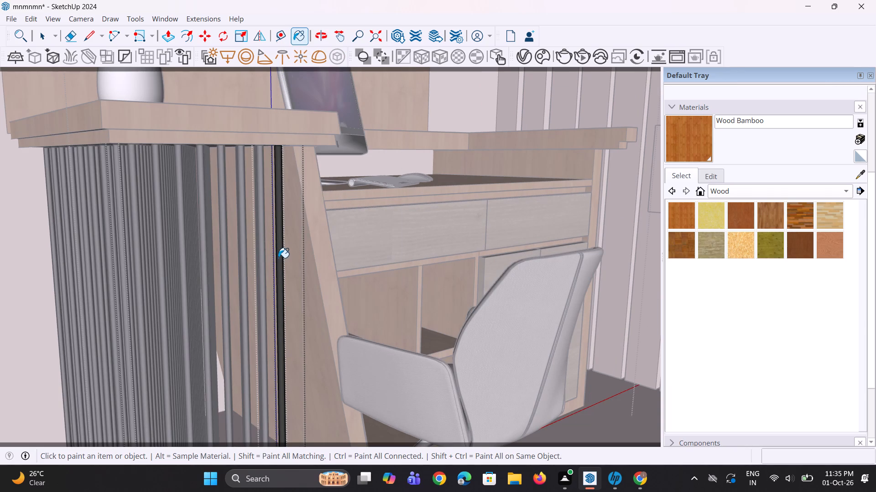
double_click(279, 258)
scroll(254, 298, "down", 4)
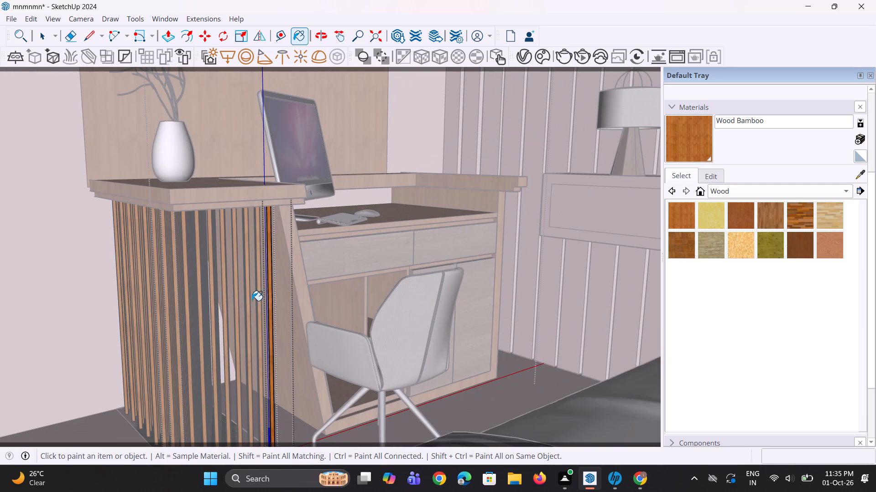
scroll(238, 315, "down", 2)
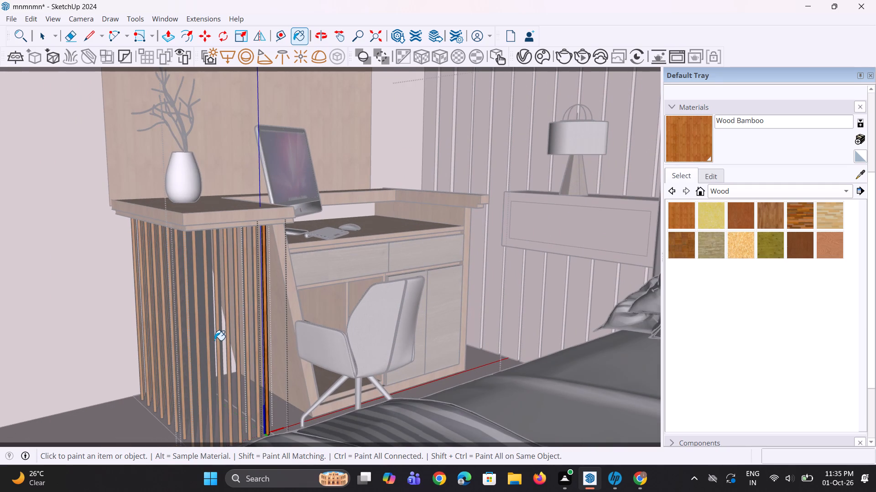
Leave the slat component and slat group editing, returning to the desk's own editing level.
key("space")
key("space")
double_click(205, 330)
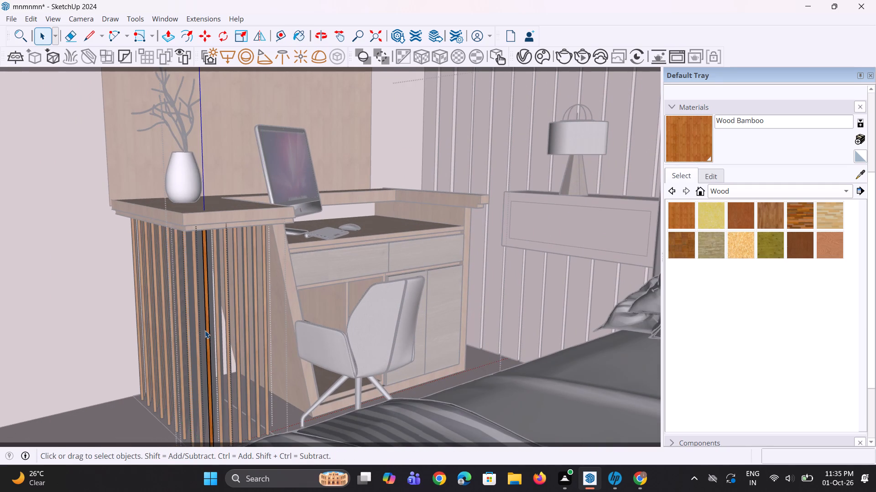
scroll(206, 338, "down", 8)
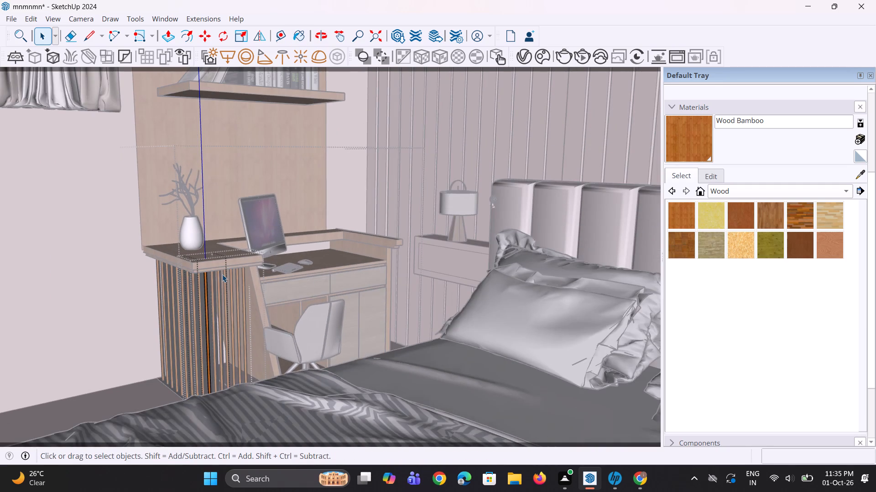
middle_click_drag(225, 291, 219, 378)
left_click(210, 297)
triple_click(209, 308)
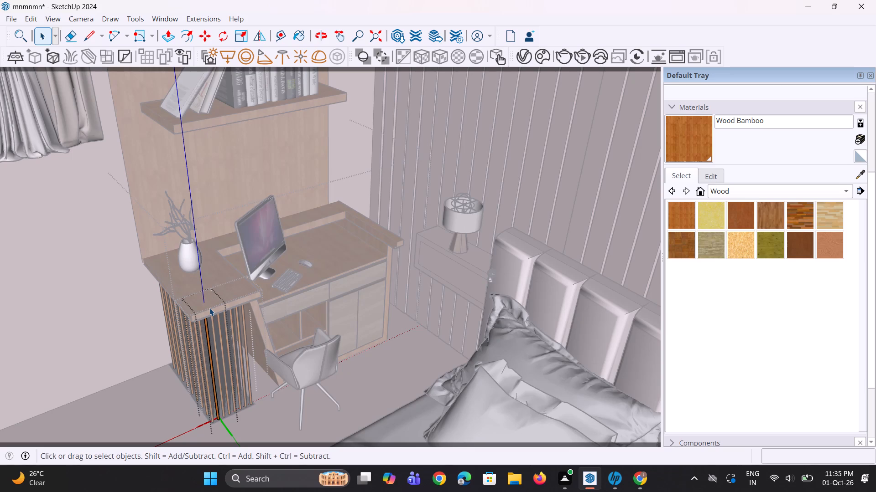
scroll(214, 323, "down", 14)
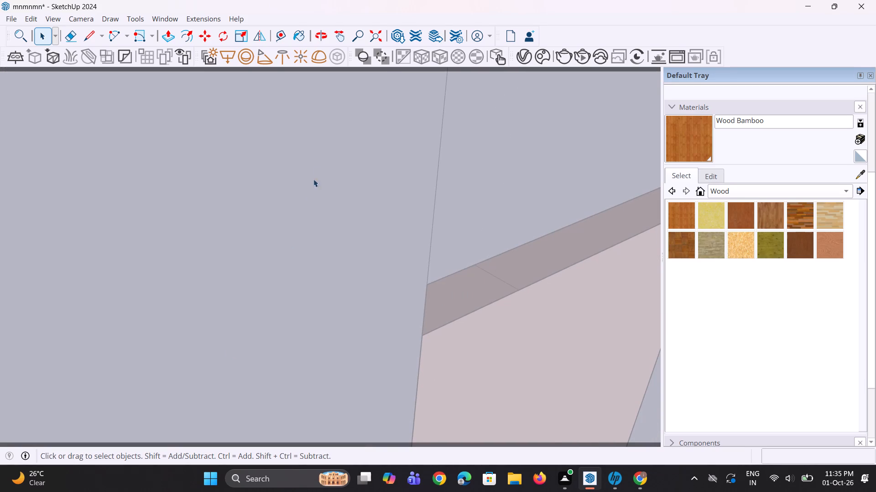
left_click(376, 40)
scroll(298, 237, "down", 1)
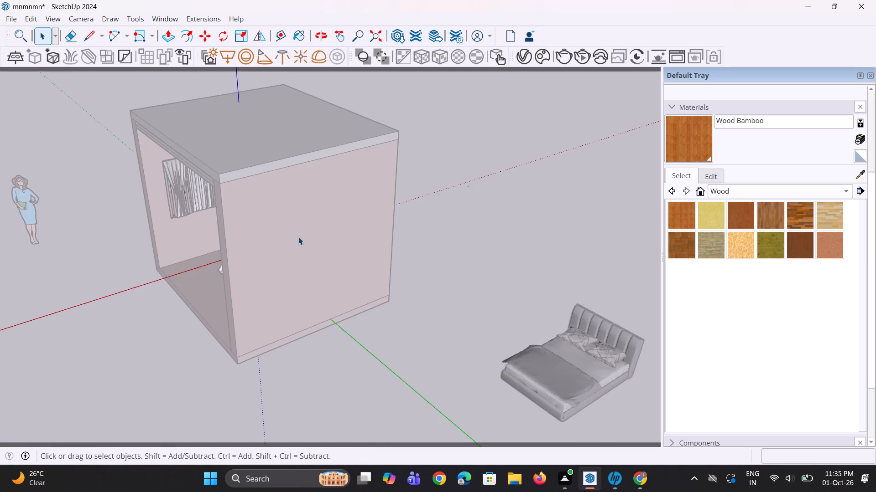
scroll(298, 237, "down", 1)
middle_click_drag(223, 261, 362, 247)
scroll(362, 246, "up", 1)
double_click(466, 235)
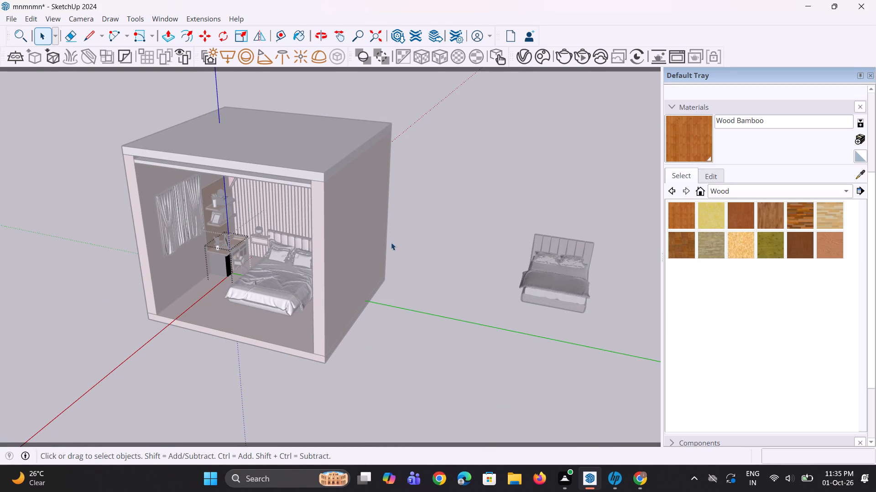
double_click(487, 248)
Open the black base plate group beneath the slats for editing and paint both of its surface sections with Wood Bamboo.
scroll(147, 280, "up", 12)
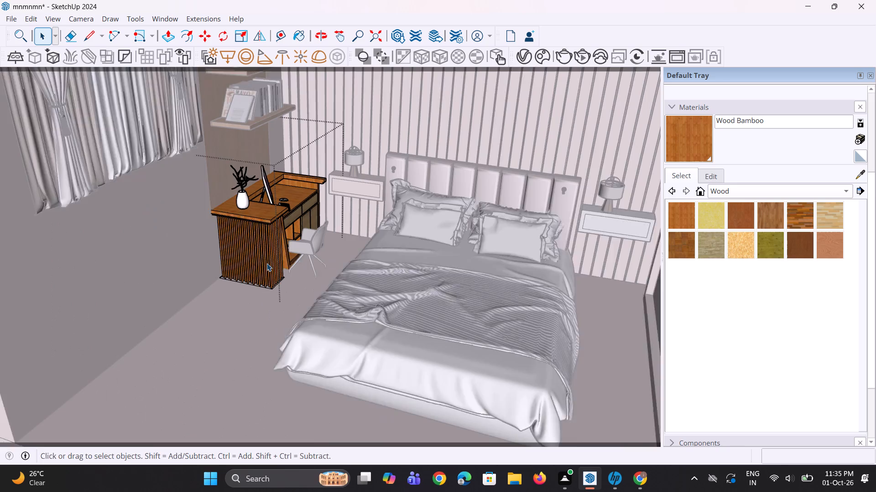
scroll(267, 263, "up", 1)
middle_click_drag(268, 264, 224, 257)
scroll(249, 264, "up", 9)
middle_click_drag(270, 262, 147, 288)
scroll(219, 244, "up", 3)
middle_click_drag(216, 261, 106, 251)
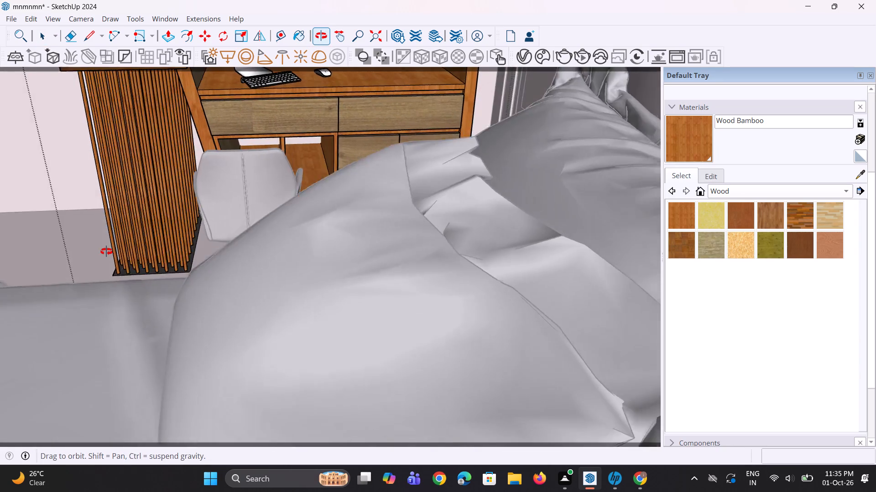
middle_click_drag(106, 251, 357, 246)
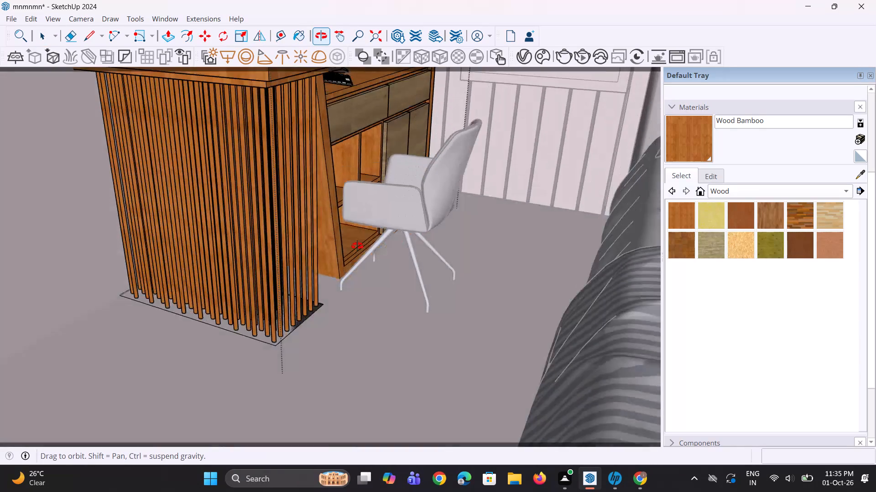
middle_click_drag(357, 246, 357, 246)
scroll(284, 313, "up", 6)
left_click(299, 332)
left_click(300, 332)
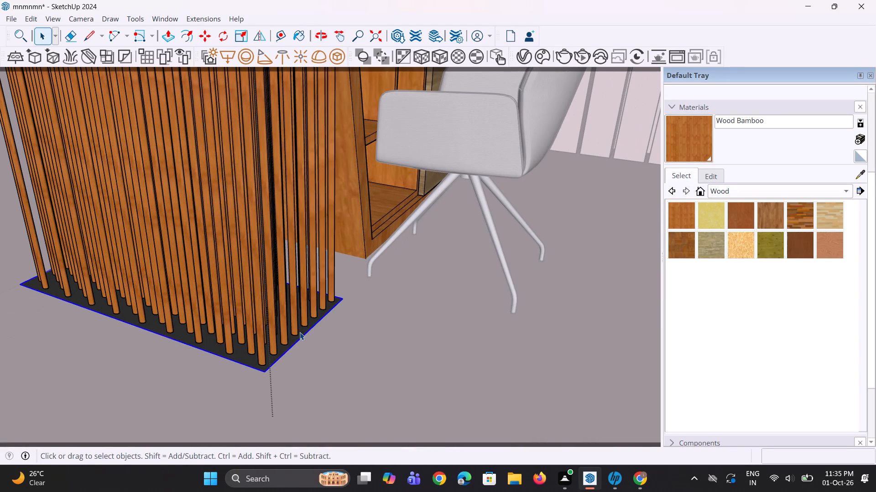
right_click(300, 332)
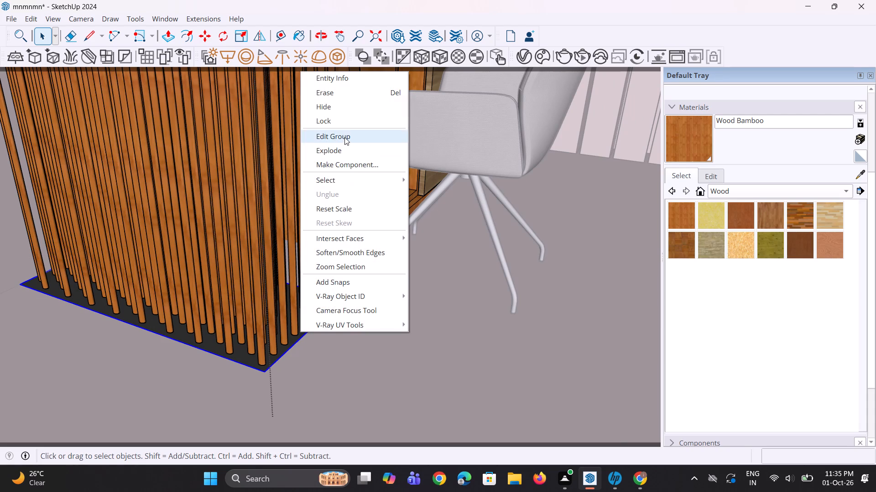
left_click(344, 137)
scroll(275, 360, "up", 3)
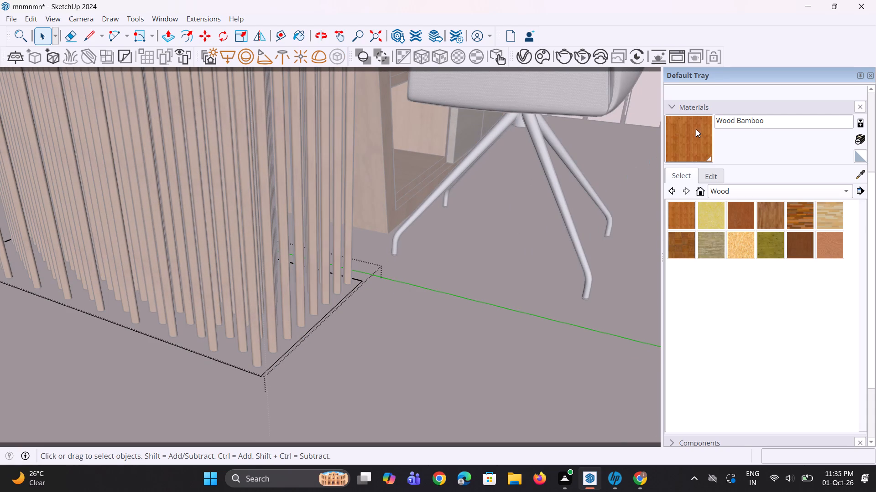
left_click(773, 110)
left_click(684, 241)
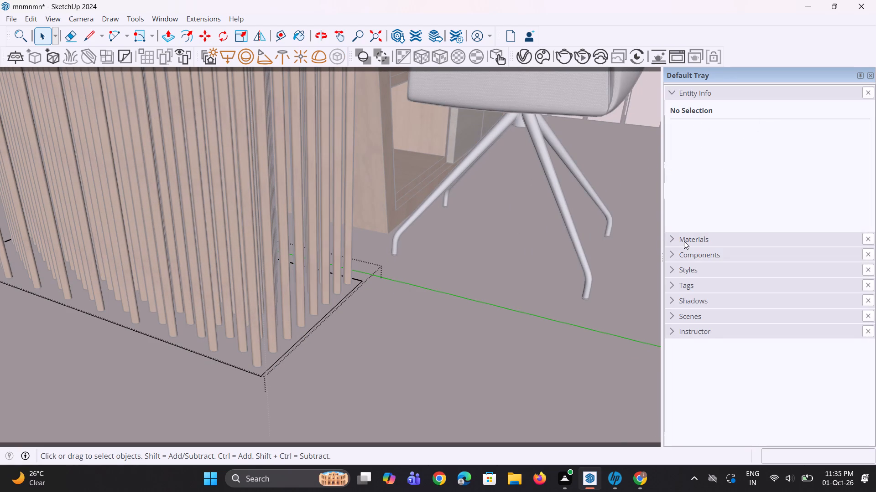
left_click(672, 278)
scroll(299, 339, "up", 2)
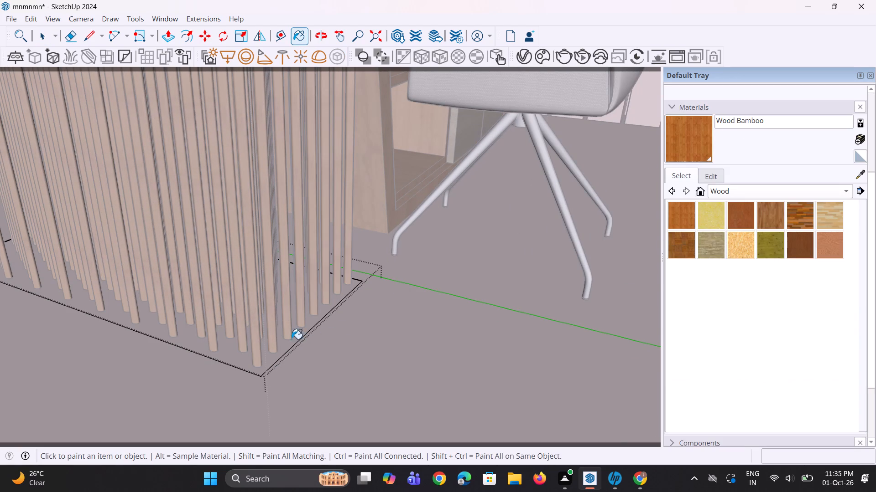
double_click(313, 322)
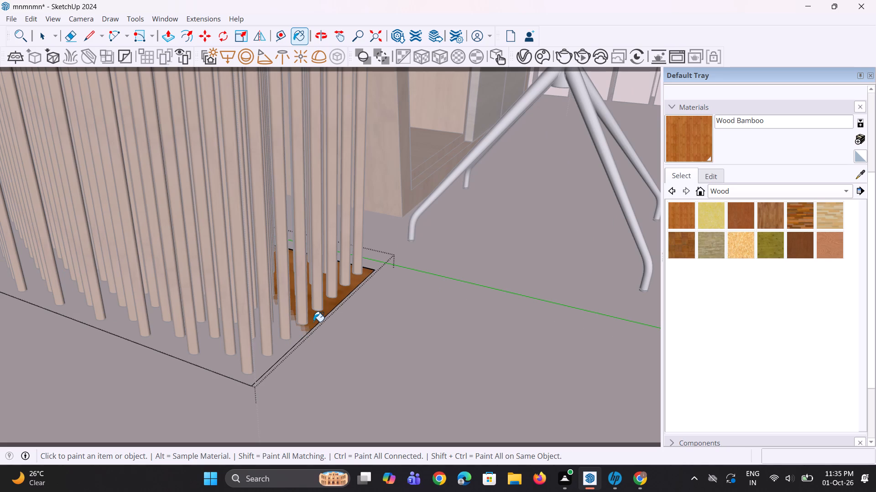
left_click(272, 351)
triple_click(282, 350)
scroll(285, 349, "down", 5)
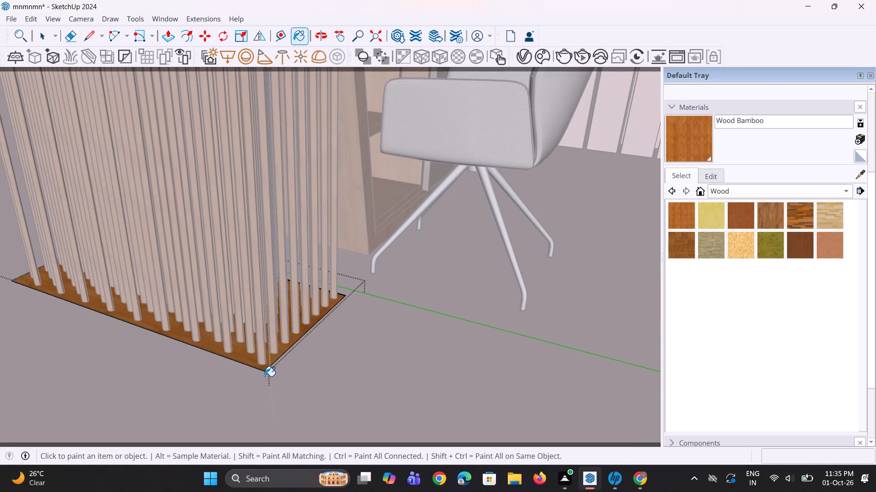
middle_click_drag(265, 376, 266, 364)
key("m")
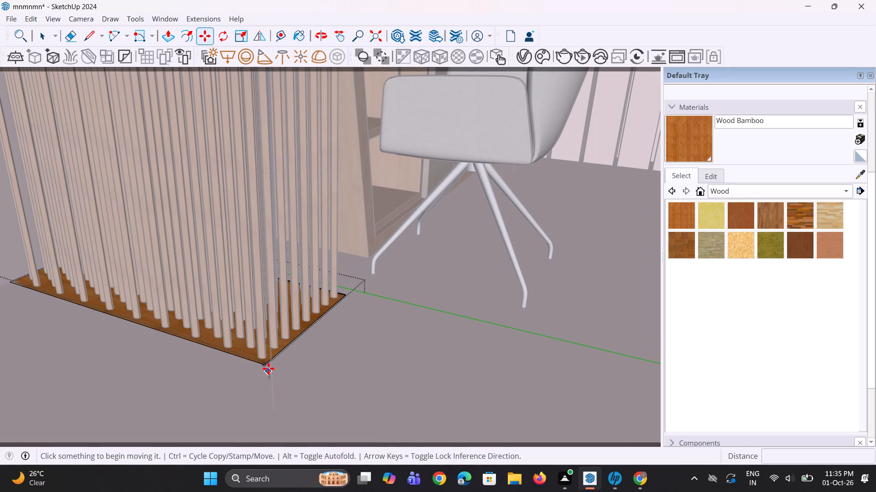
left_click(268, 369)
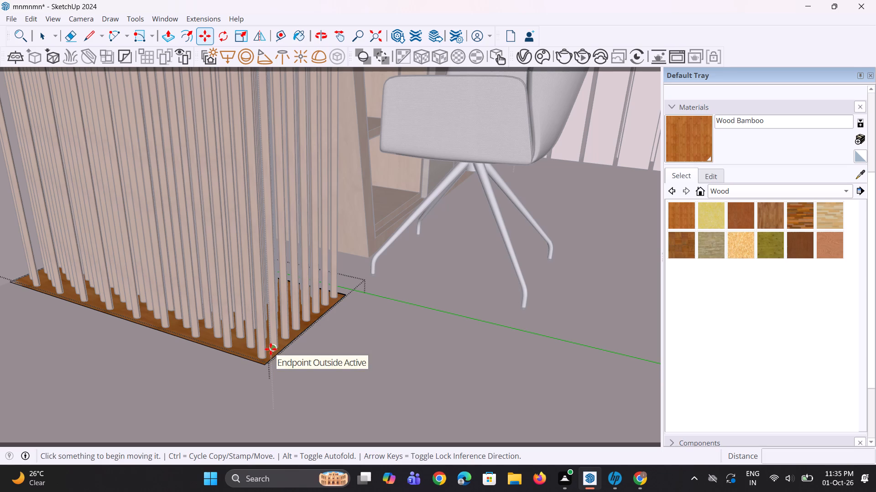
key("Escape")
Leave the base plate group's editing, returning to the desk's own editing level.
scroll(276, 375, "down", 14)
scroll(301, 367, "down", 7)
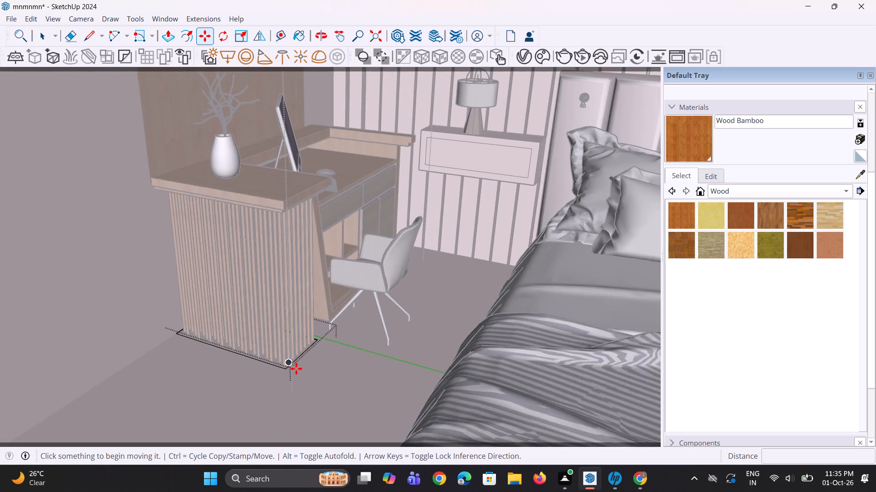
scroll(296, 369, "down", 11)
key("space")
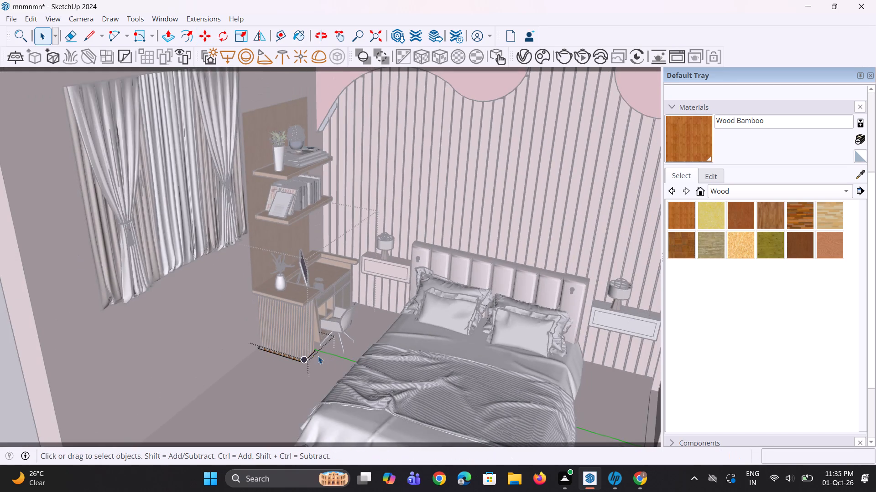
key("space")
scroll(318, 356, "down", 5)
double_click(37, 309)
Open the wider drawer front nearest the slatted counter for editing and paint its front face and top edge with Wood Bamboo.
scroll(215, 365, "up", 3)
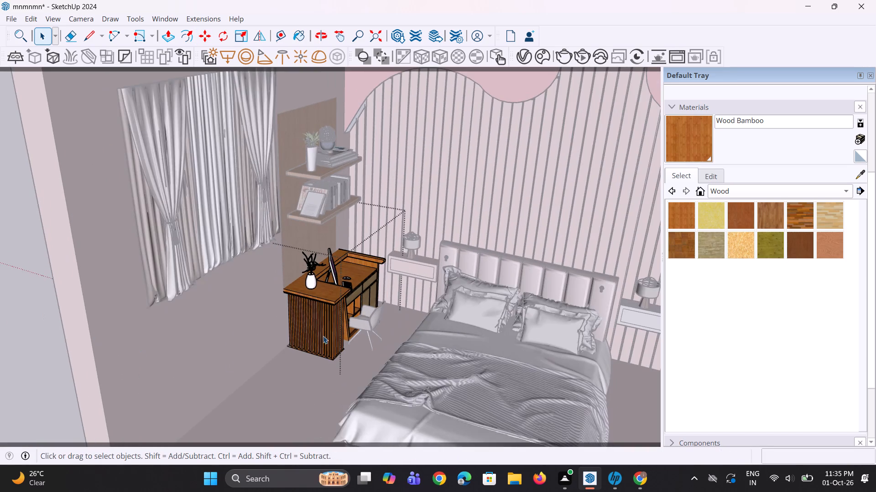
scroll(339, 335, "up", 5)
middle_click_drag(338, 314, 239, 300)
scroll(289, 286, "up", 6)
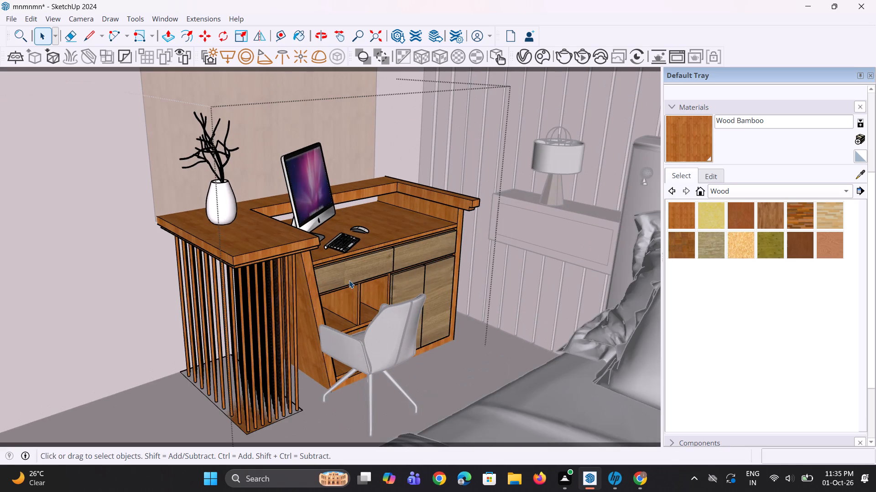
double_click(352, 279)
left_click(675, 145)
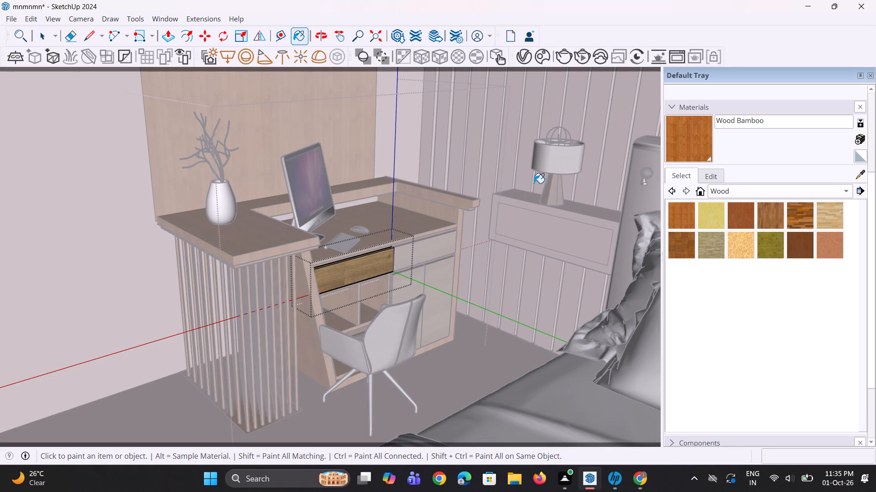
double_click(383, 259)
scroll(367, 257, "up", 6)
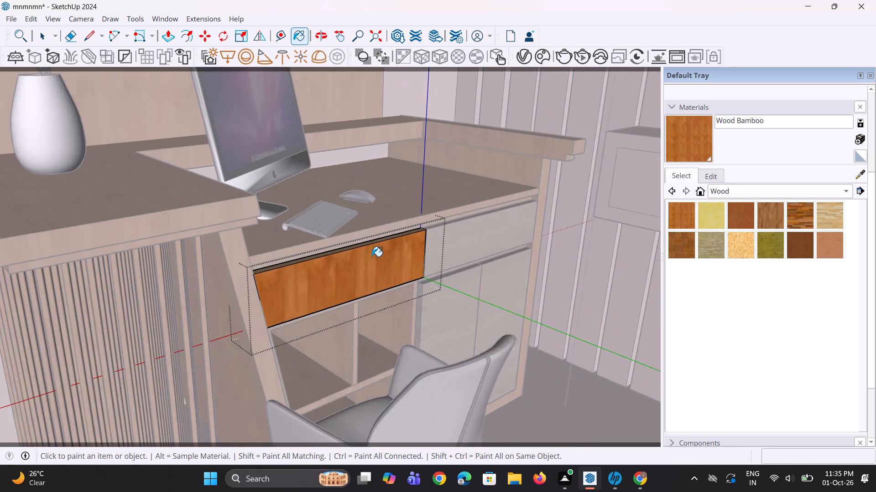
scroll(372, 256, "up", 8)
left_click(417, 234)
double_click(422, 231)
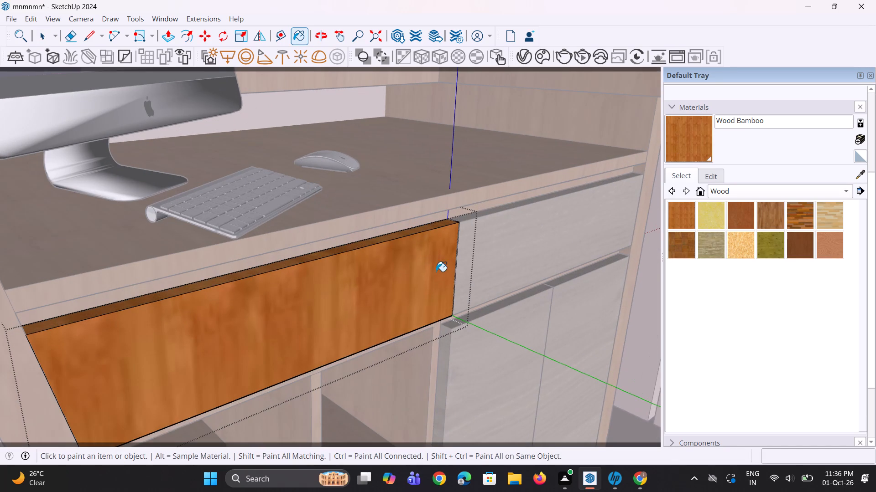
middle_click_drag(399, 347, 385, 299)
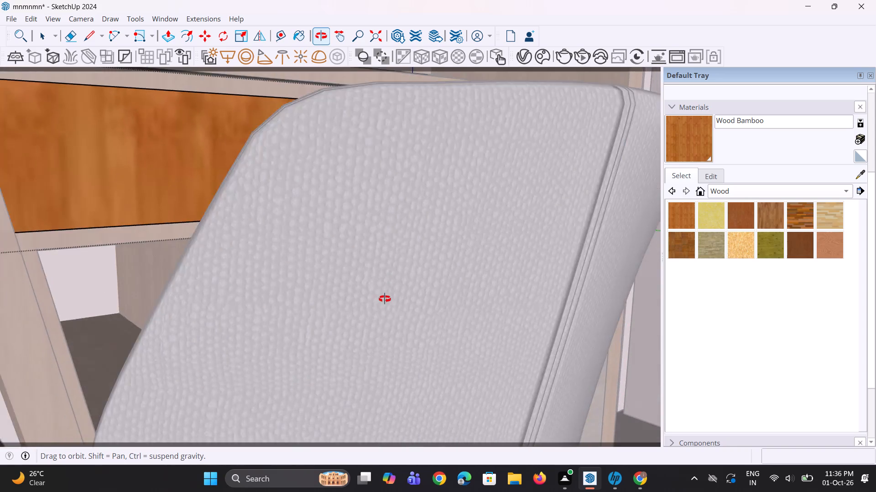
middle_click_drag(385, 299, 386, 312)
scroll(260, 267, "up", 5)
left_click(259, 244)
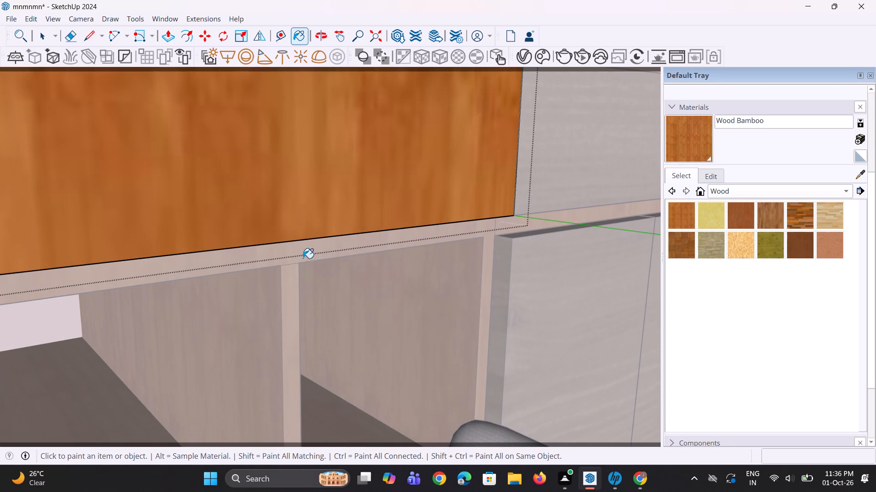
scroll(273, 282, "down", 4)
key("space")
key("space")
Open the narrower drawer front beside it for editing, paint its face with Wood Bamboo, and return to the desk's editing level.
double_click(508, 201)
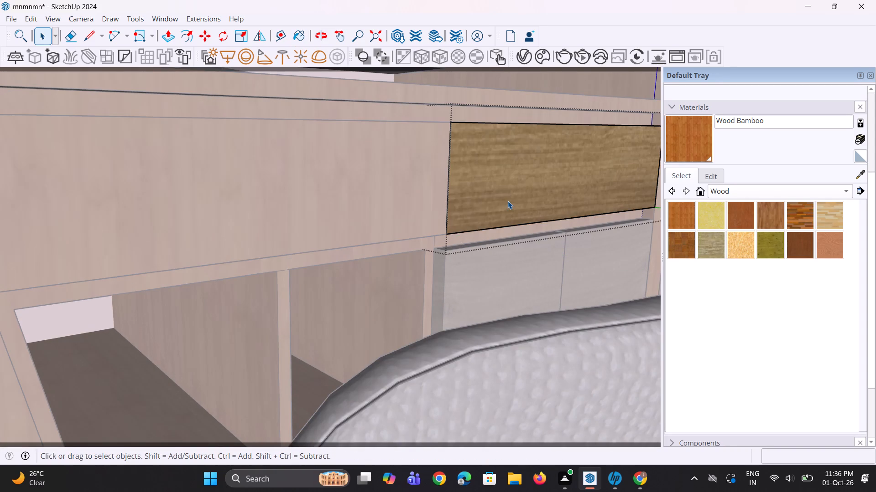
left_click(688, 148)
left_click(526, 187)
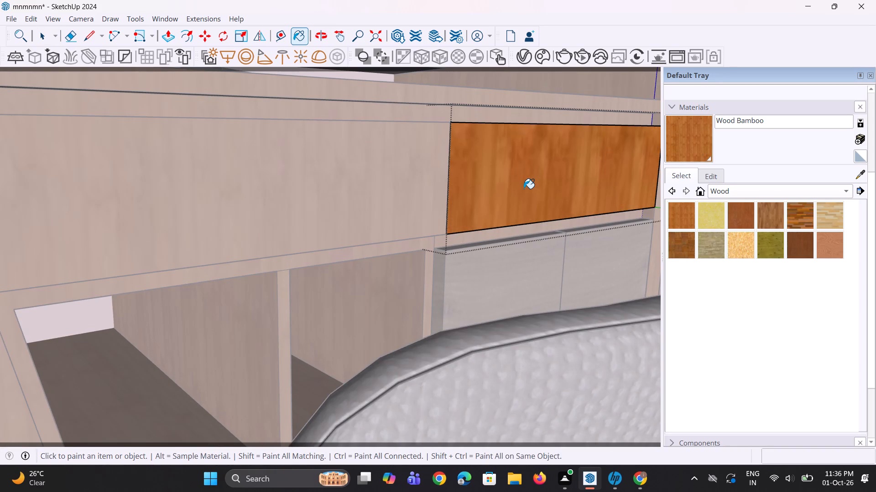
scroll(269, 302, "down", 4)
key("space")
left_click(511, 312)
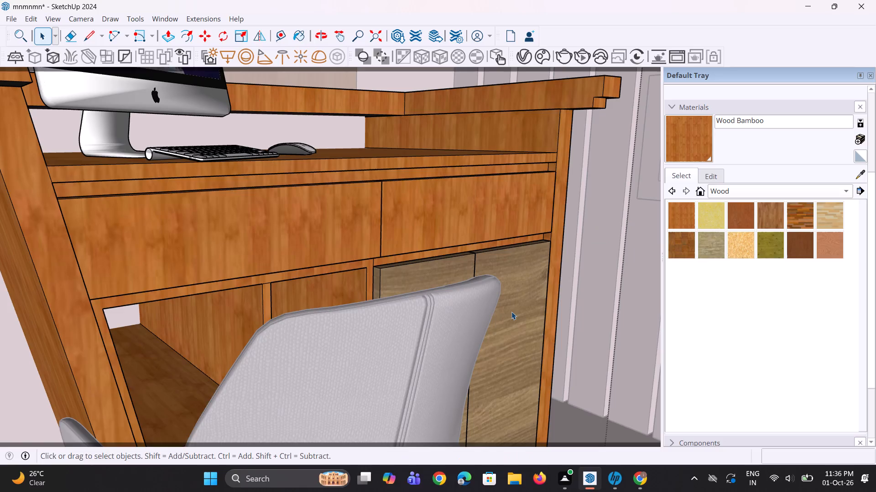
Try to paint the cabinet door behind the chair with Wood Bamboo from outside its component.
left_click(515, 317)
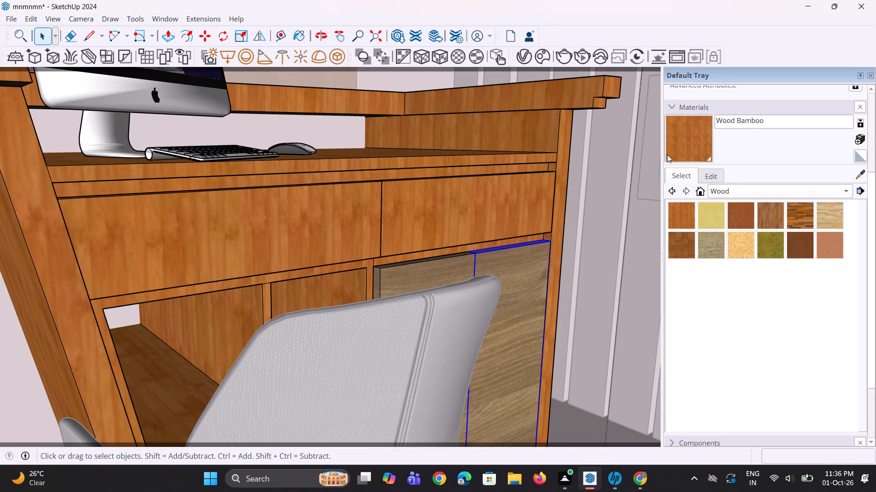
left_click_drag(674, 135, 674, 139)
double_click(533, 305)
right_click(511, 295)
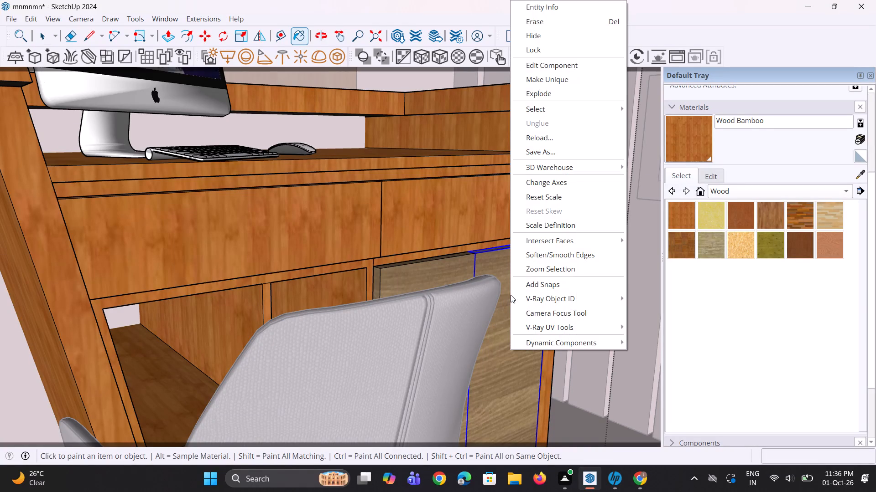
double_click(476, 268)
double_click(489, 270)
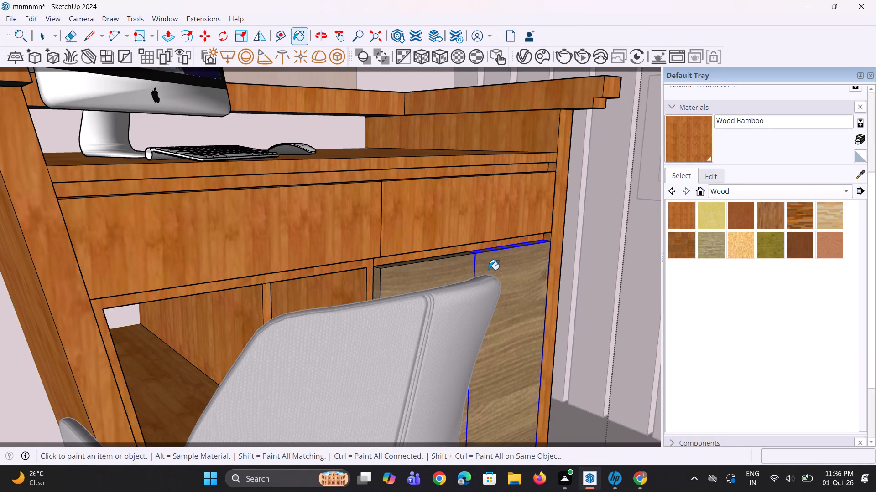
Open the cabinet door component behind the chair for editing and paint its front with Wood Bamboo.
key("space")
double_click(489, 270)
left_click(677, 137)
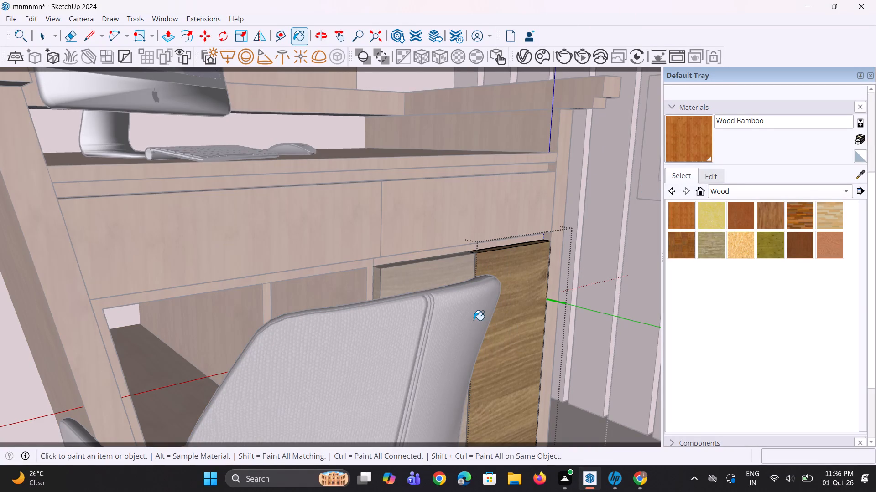
left_click(474, 320)
scroll(472, 335, "down", 4)
key("space")
key("space")
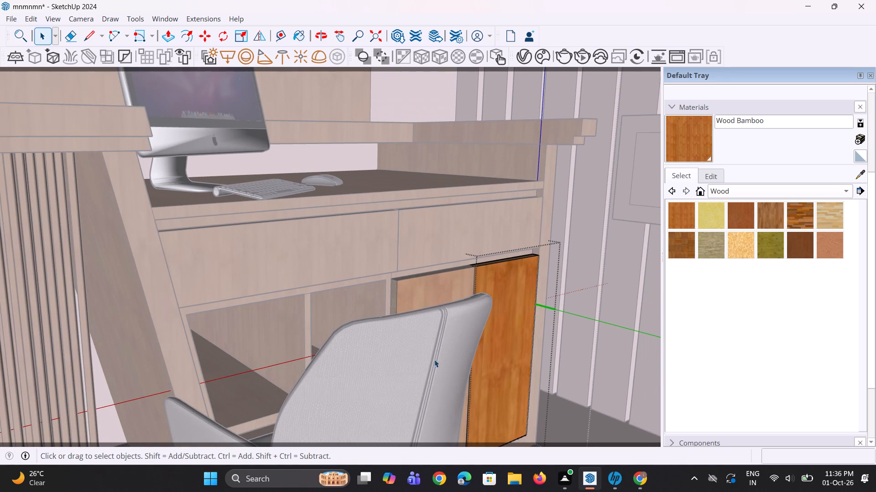
Leave the cabinet door component and all enclosing desk groups, returning to the whole bedroom model.
scroll(428, 374, "down", 4)
scroll(424, 380, "down", 20)
scroll(424, 380, "down", 5)
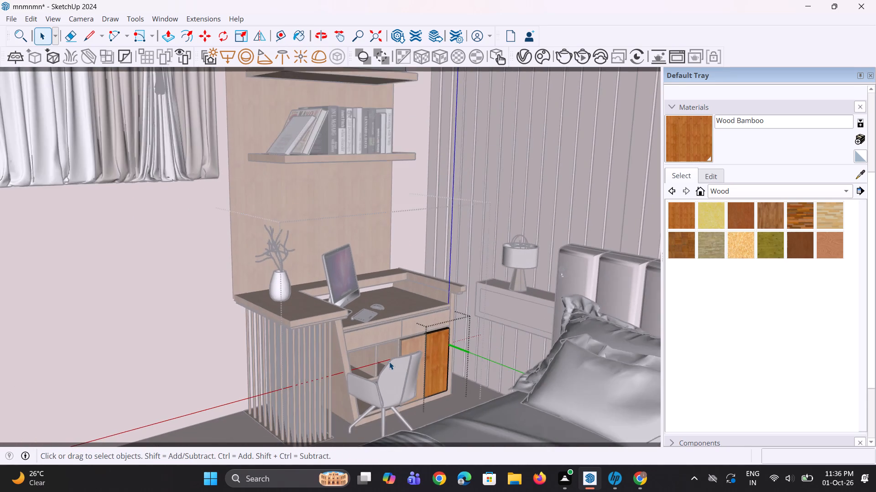
scroll(389, 362, "down", 20)
middle_click_drag(386, 362, 424, 386)
double_click(43, 289)
middle_click_drag(174, 346, 247, 307)
double_click(177, 322)
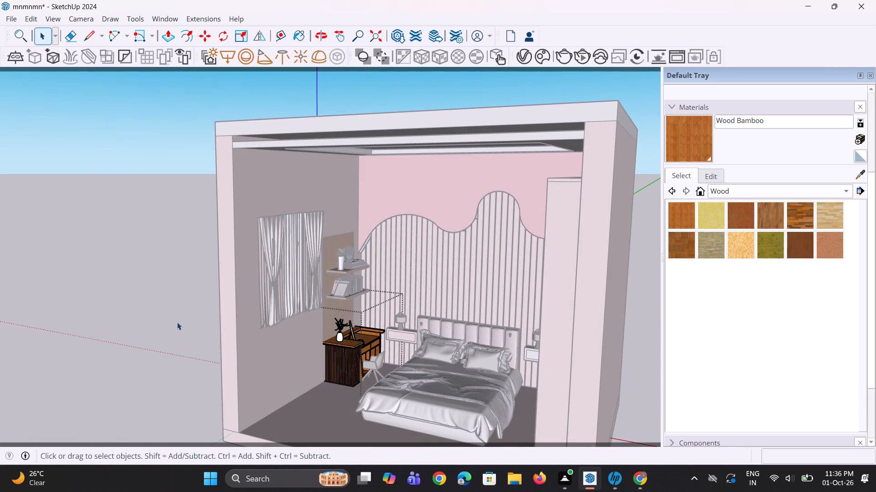
Examine the whole bedroom from several angles, checking the painted study corner against the bed, slatted wall, and wardrobe.
scroll(303, 352, "up", 5)
middle_click_drag(319, 359, 307, 366)
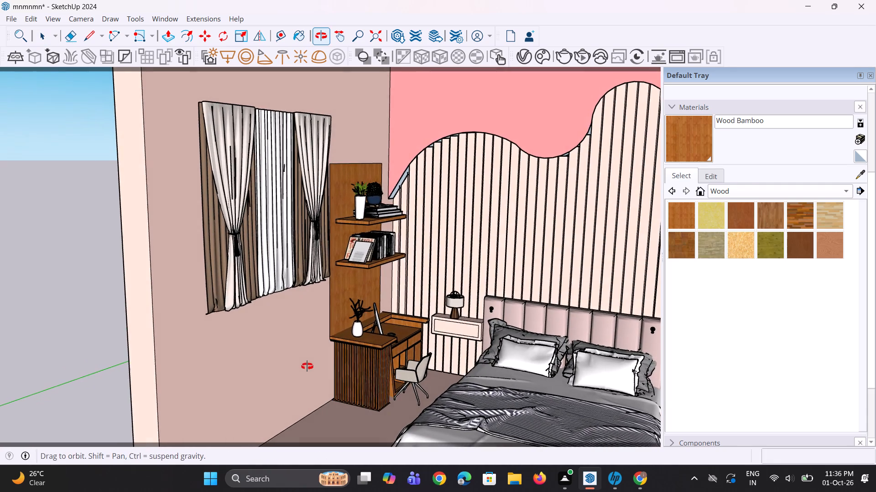
middle_click_drag(307, 366, 307, 366)
scroll(263, 328, "down", 4)
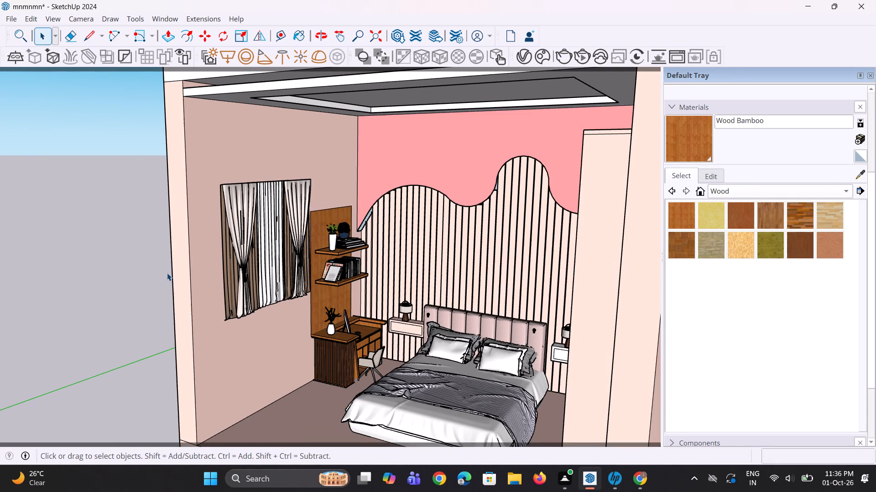
scroll(203, 266, "down", 2)
middle_click_drag(224, 276, 316, 310)
scroll(484, 301, "up", 3)
middle_click_drag(485, 301, 473, 269)
scroll(470, 276, "up", 1)
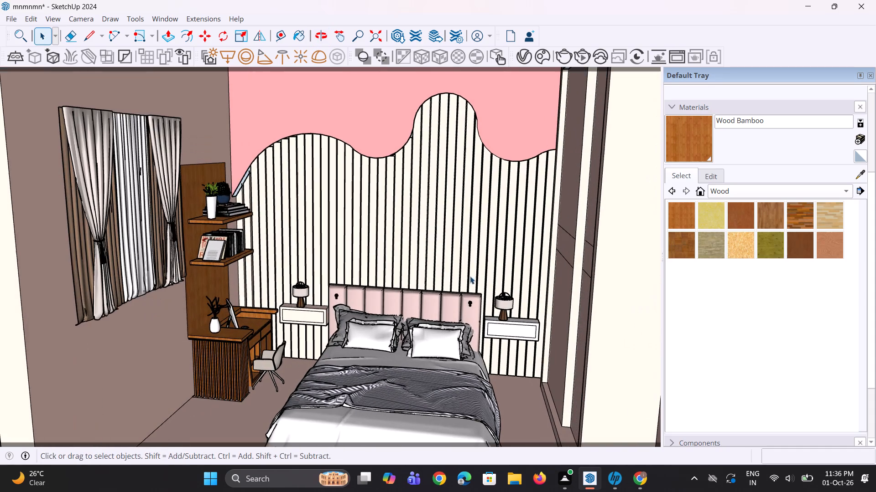
scroll(397, 314, "down", 2)
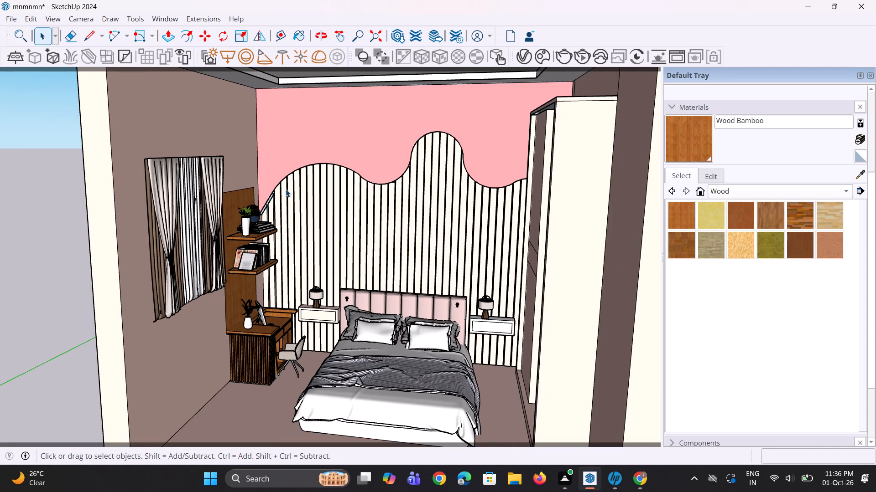
scroll(266, 240, "down", 3)
middle_click_drag(245, 272, 246, 273)
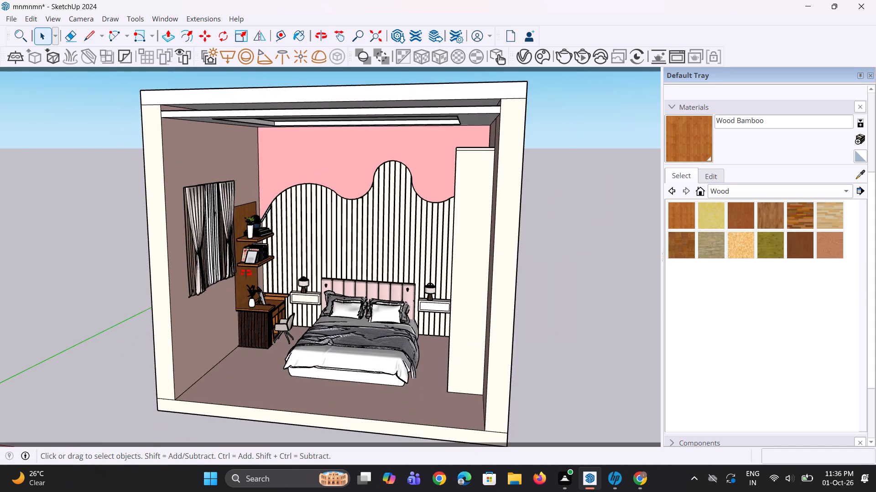
middle_click_drag(246, 273, 276, 278)
scroll(270, 281, "up", 1)
scroll(316, 251, "up", 1)
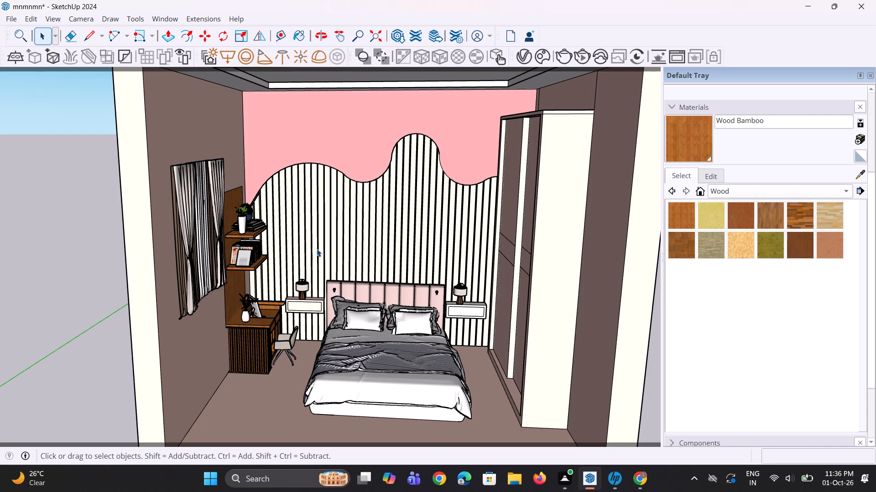
middle_click_drag(317, 249, 307, 241)
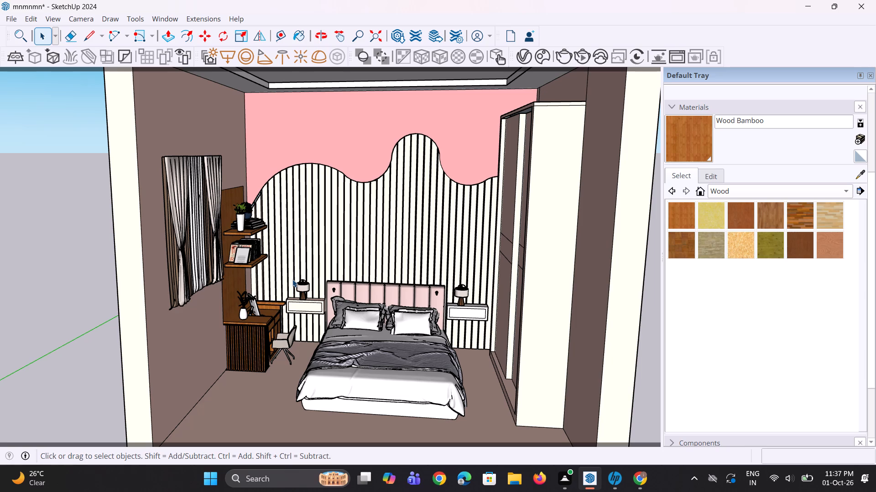
scroll(254, 330, "down", 3)
middle_click_drag(255, 341, 327, 369)
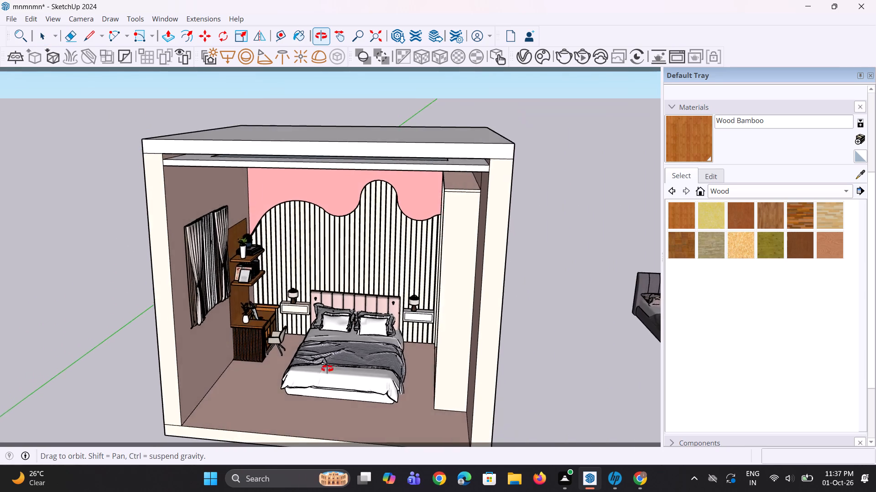
middle_click_drag(327, 369, 285, 371)
scroll(309, 362, "up", 2)
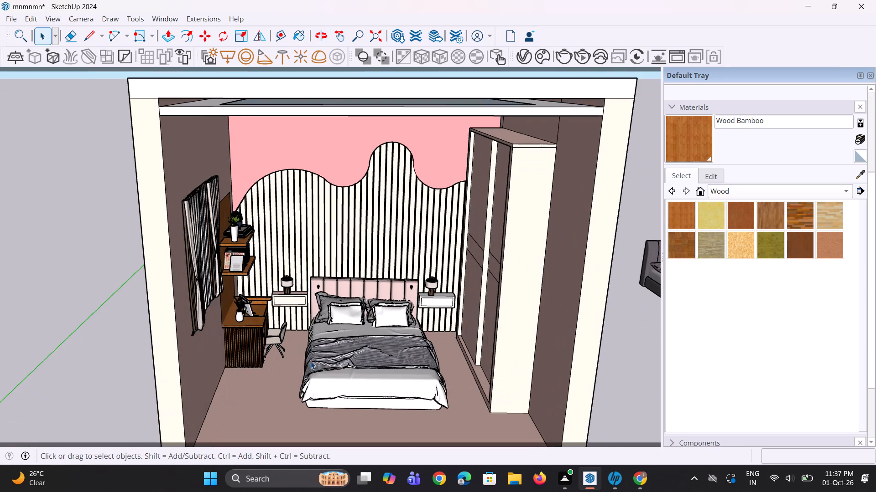
scroll(320, 361, "up", 1)
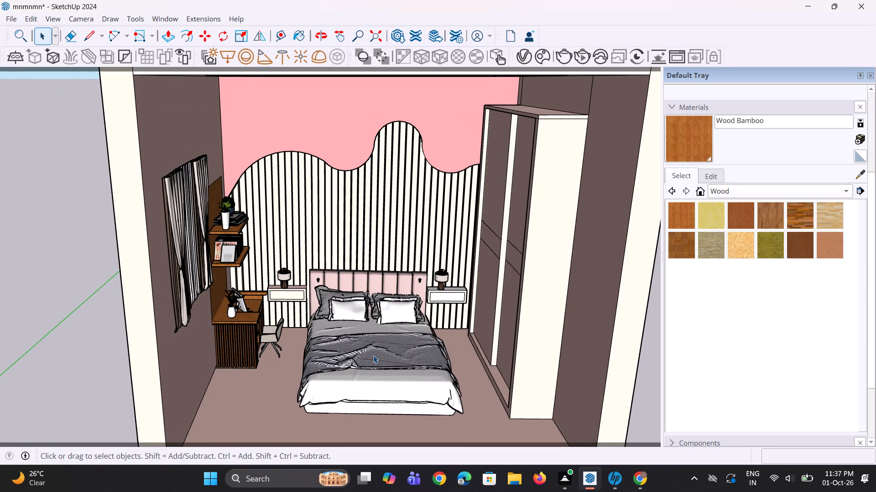
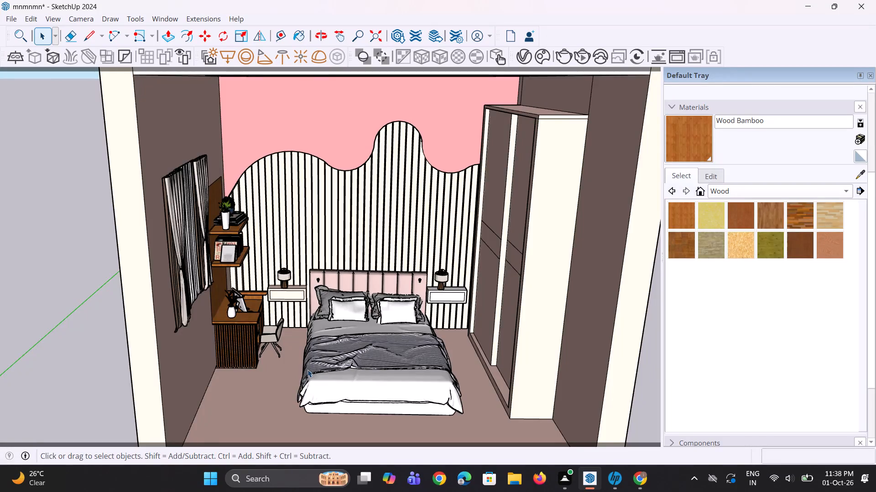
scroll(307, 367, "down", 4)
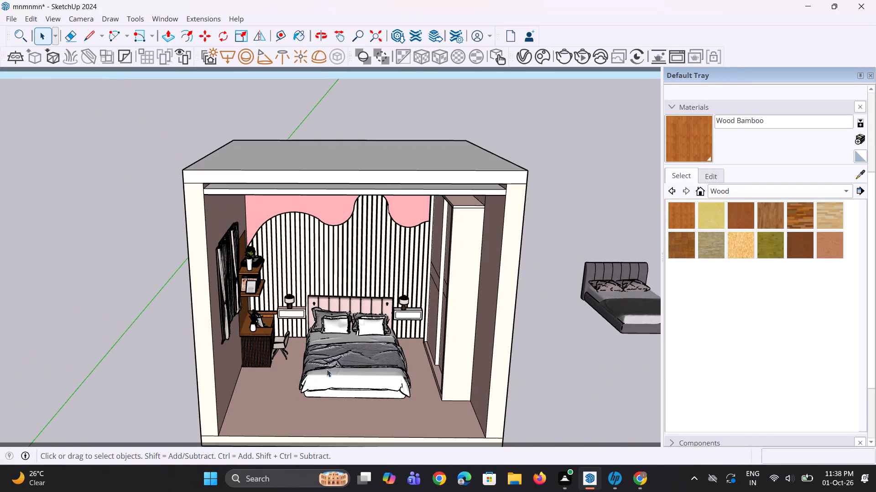
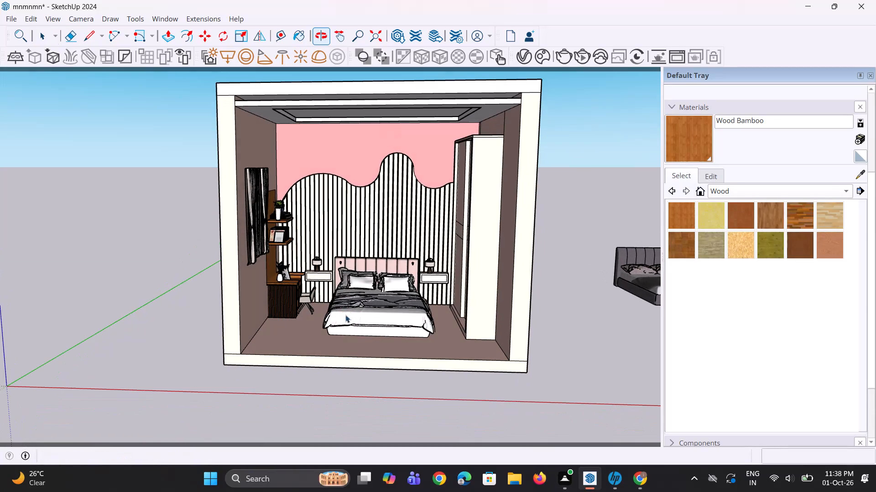
Examine the bedroom interior from several angles, including the study corner, the bed wall and the wardrobe.
scroll(372, 113, "up", 5)
middle_click_drag(314, 146, 239, 162)
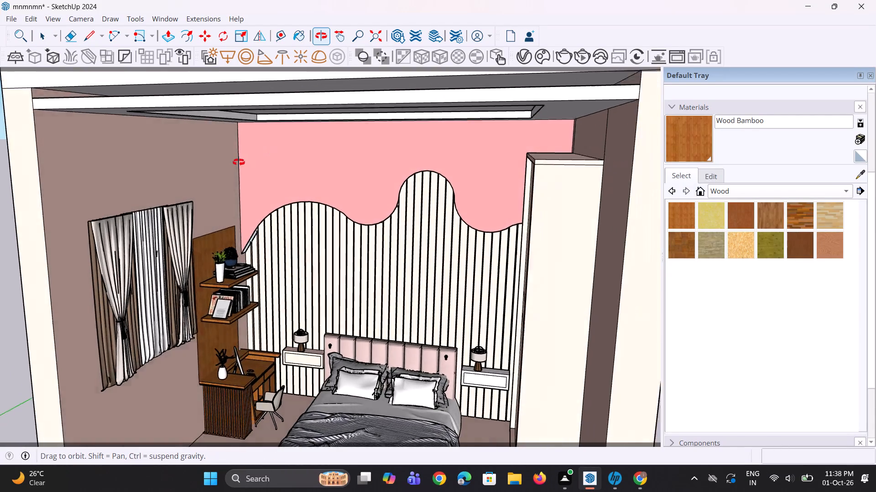
middle_click_drag(239, 162, 327, 169)
scroll(328, 189, "down", 2)
middle_click_drag(329, 195, 332, 154)
scroll(316, 254, "down", 3)
middle_click_drag(318, 258, 318, 280)
scroll(327, 306, "up", 2)
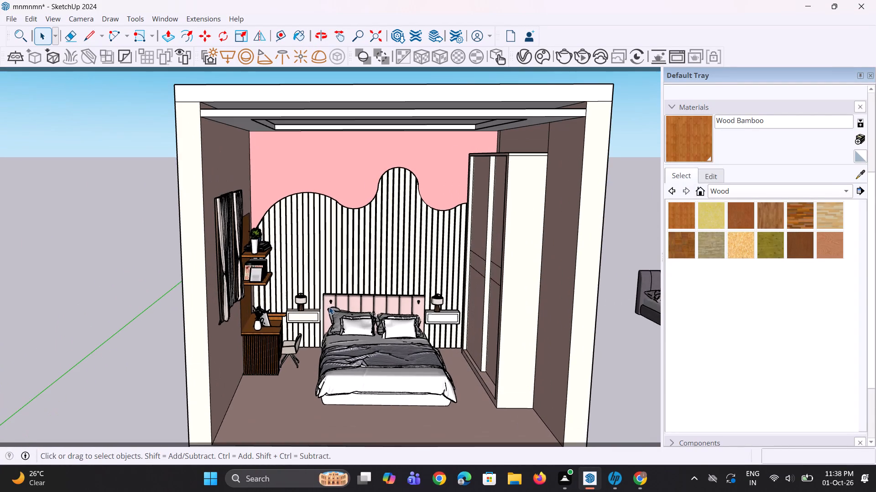
middle_click_drag(331, 308, 324, 304)
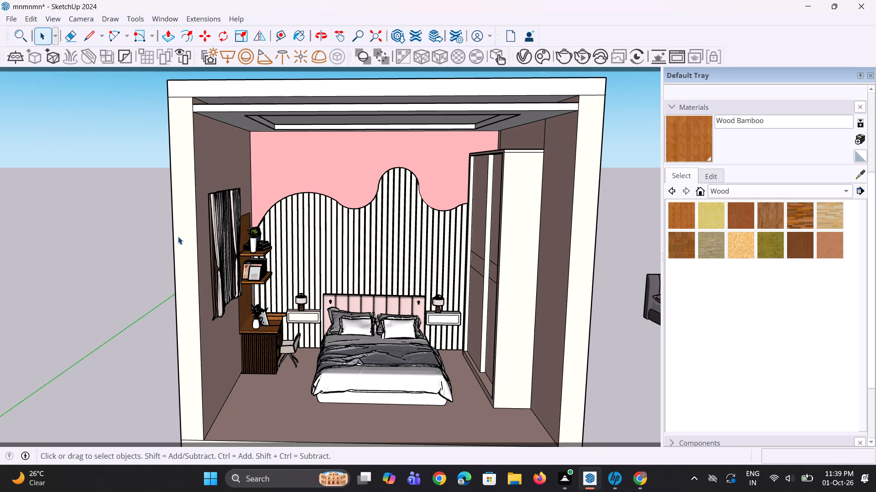
Save the bedroom model.
key("ctrl+s")
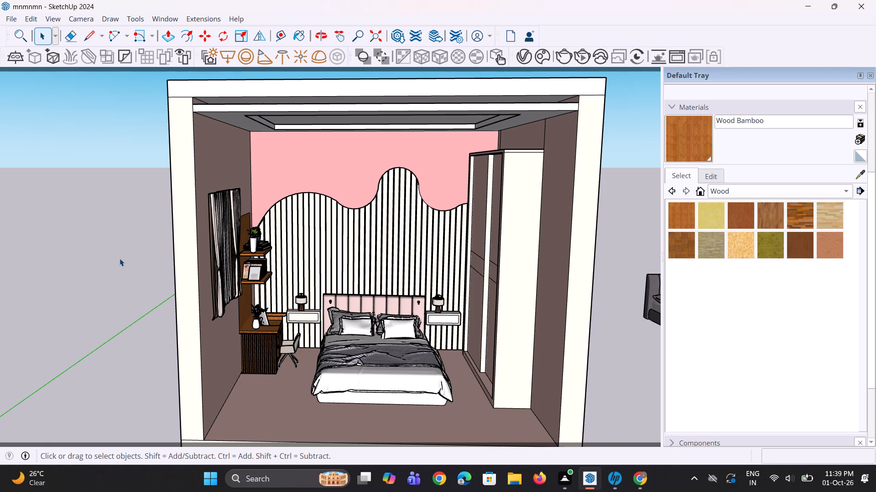
left_click(120, 258)
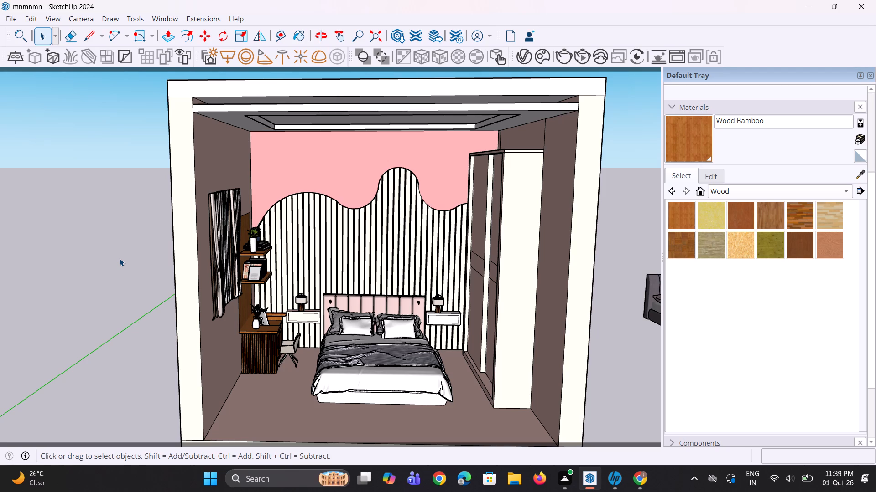
left_click(120, 258)
Delete the spare grey bed standing outside the room.
scroll(218, 211, "down", 2)
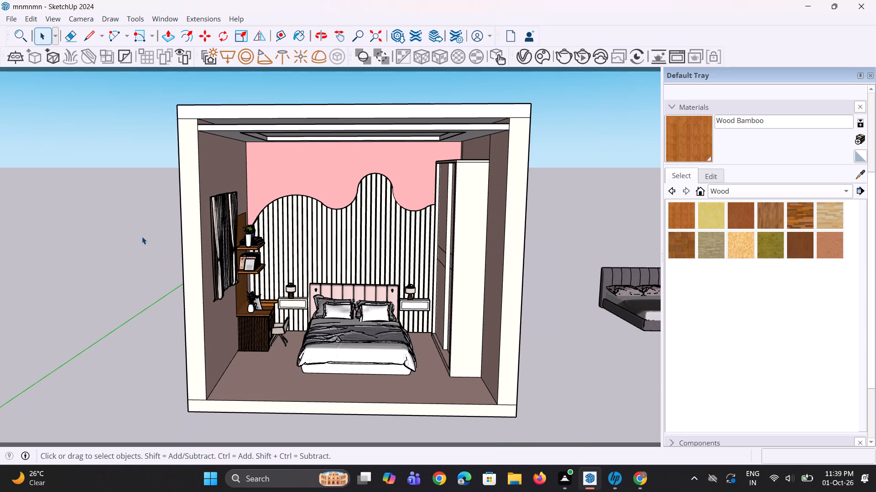
scroll(360, 258, "down", 4)
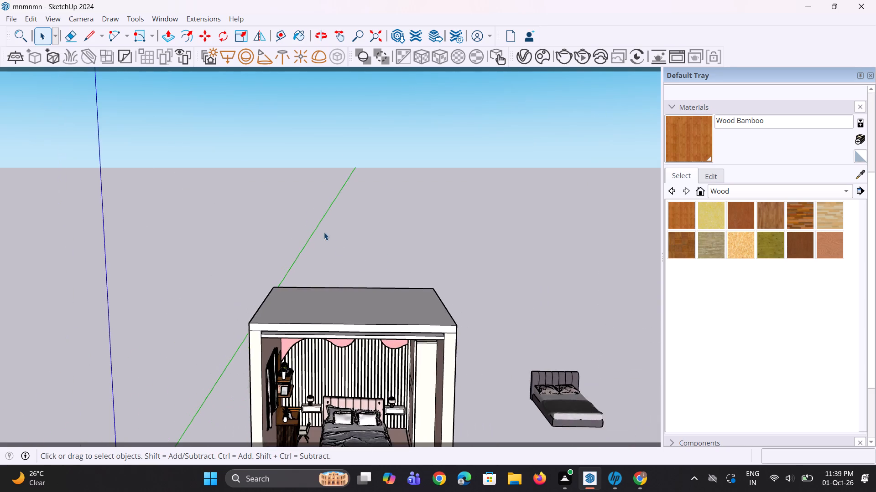
scroll(302, 215, "down", 6)
scroll(310, 337, "up", 3)
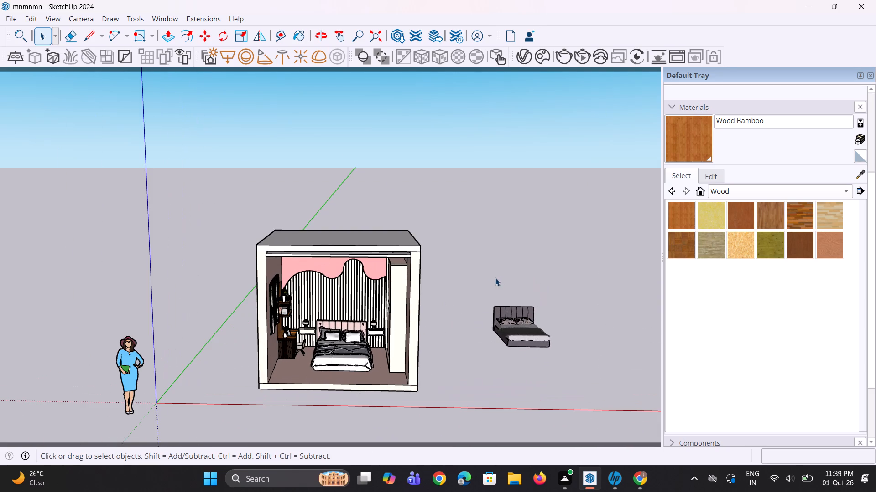
left_click_drag(489, 278, 564, 379)
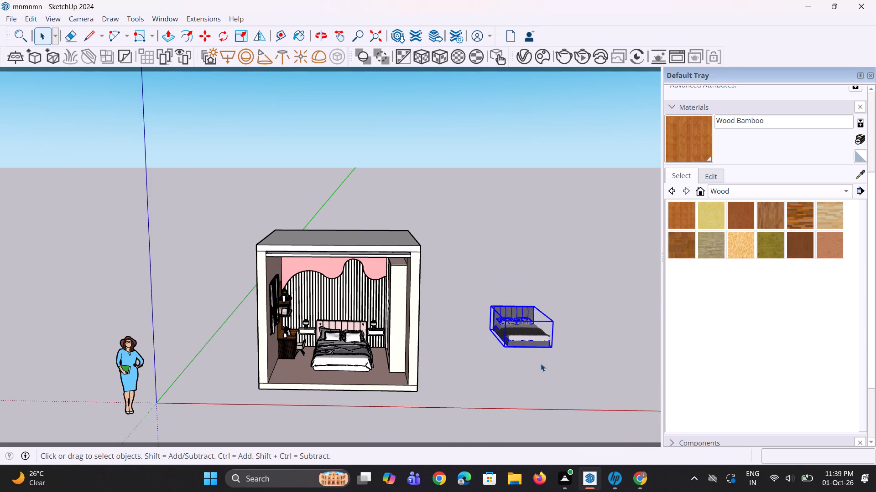
key("Delete")
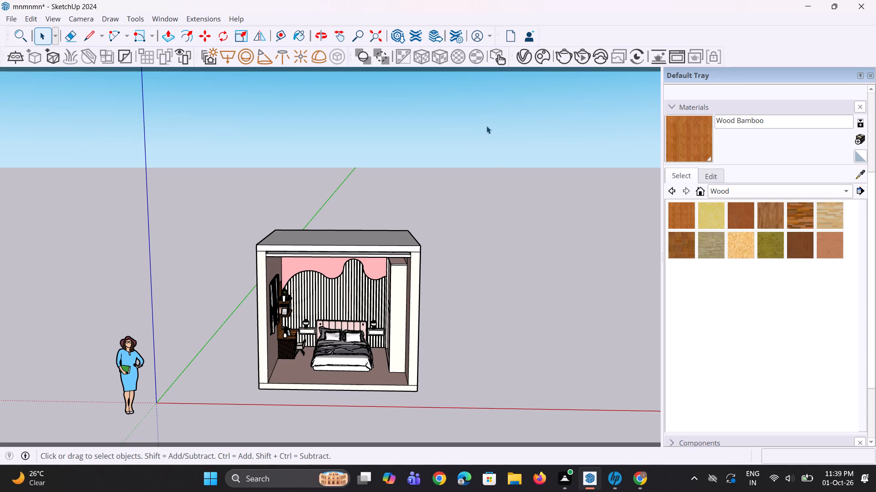
Create a new generic material in the V-Ray Asset Editor.
left_click(524, 59)
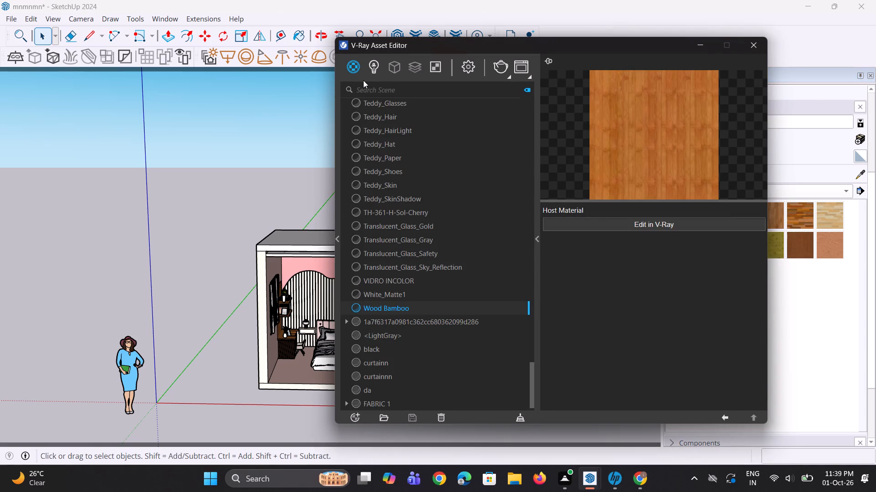
left_click(350, 75)
left_click(353, 69)
scroll(366, 132, "up", 14)
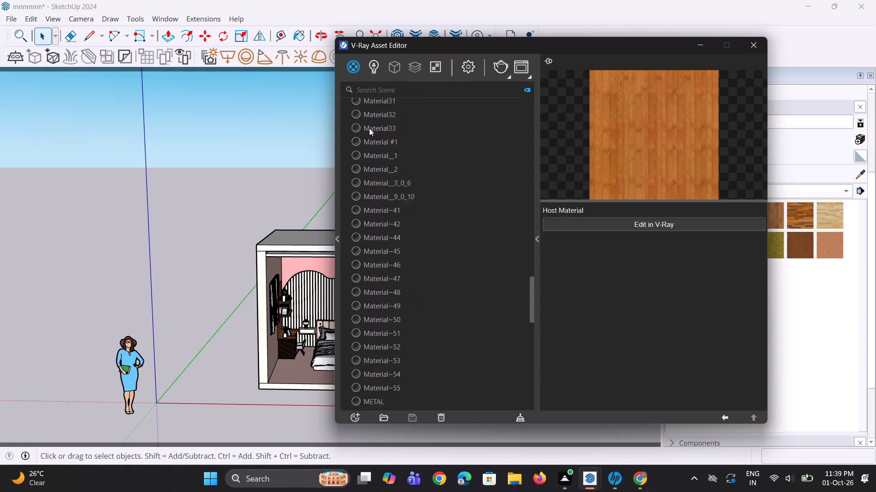
scroll(369, 128, "up", 20)
scroll(369, 128, "up", 10)
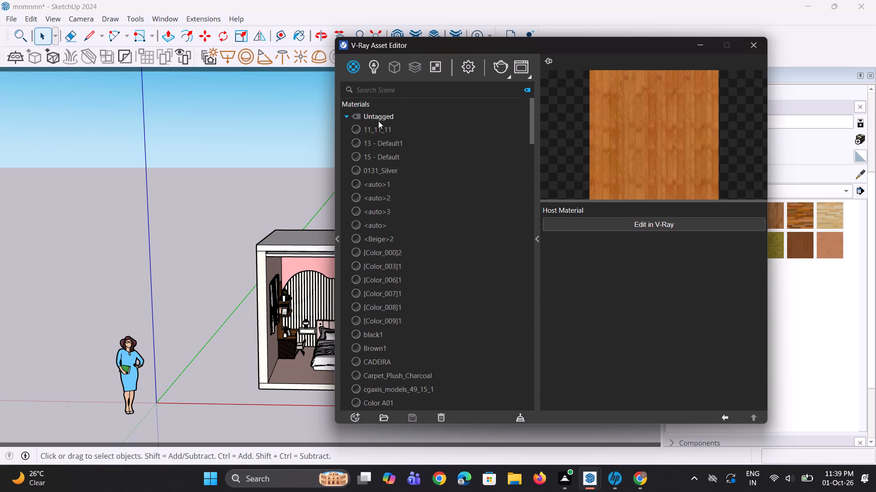
right_click(359, 72)
left_click(366, 89)
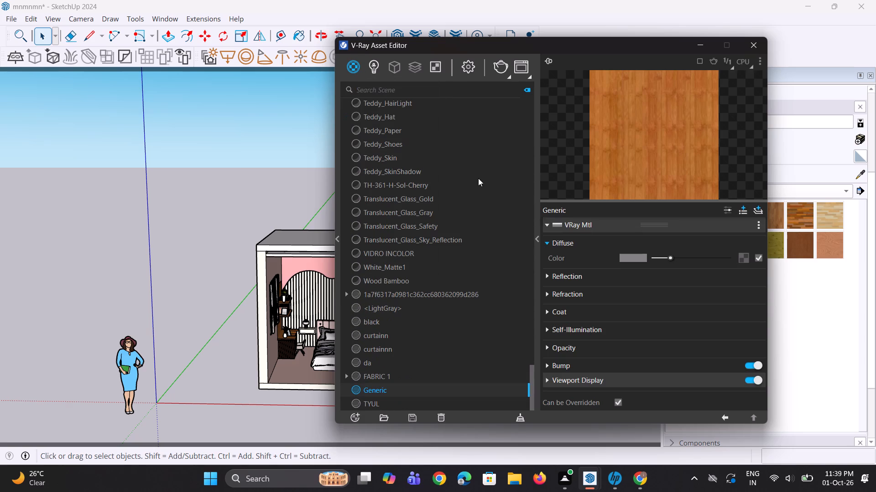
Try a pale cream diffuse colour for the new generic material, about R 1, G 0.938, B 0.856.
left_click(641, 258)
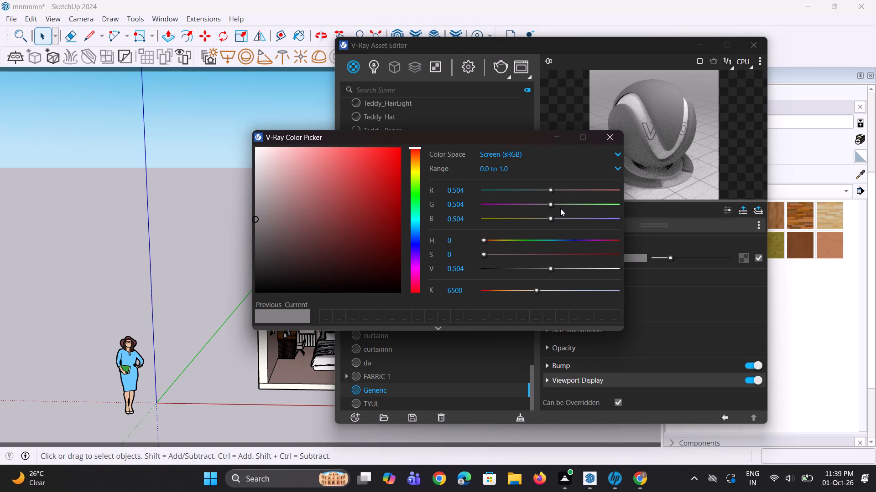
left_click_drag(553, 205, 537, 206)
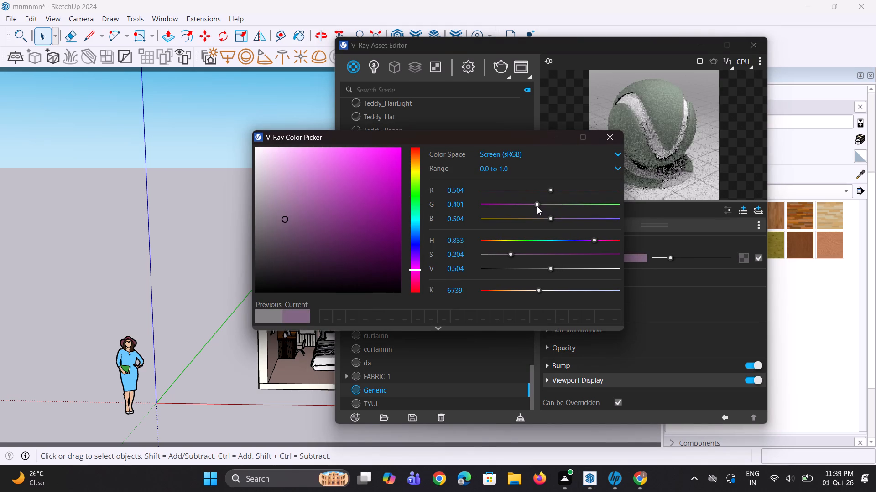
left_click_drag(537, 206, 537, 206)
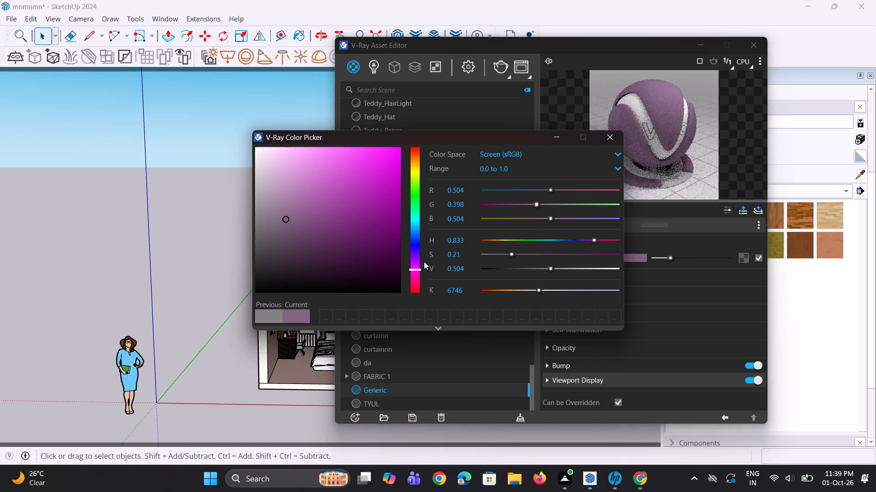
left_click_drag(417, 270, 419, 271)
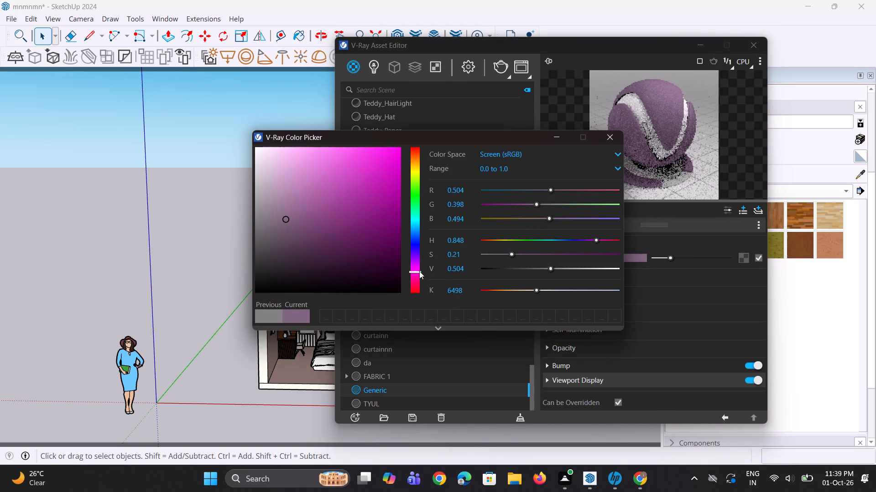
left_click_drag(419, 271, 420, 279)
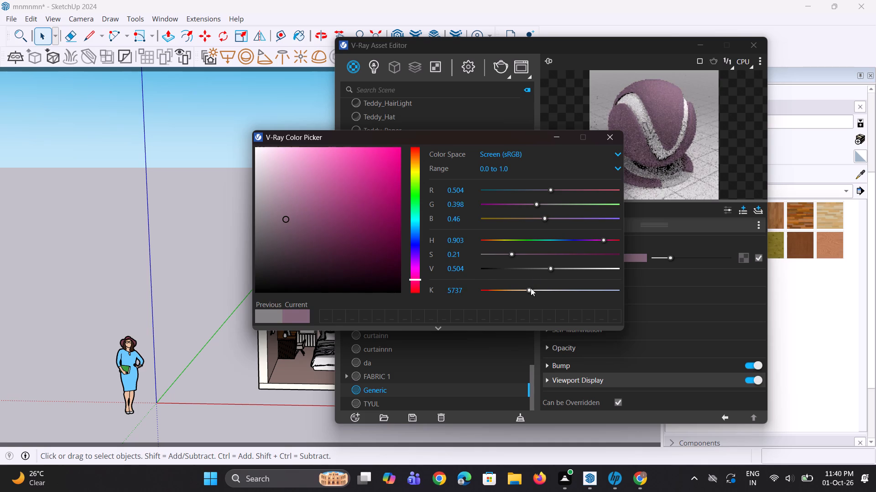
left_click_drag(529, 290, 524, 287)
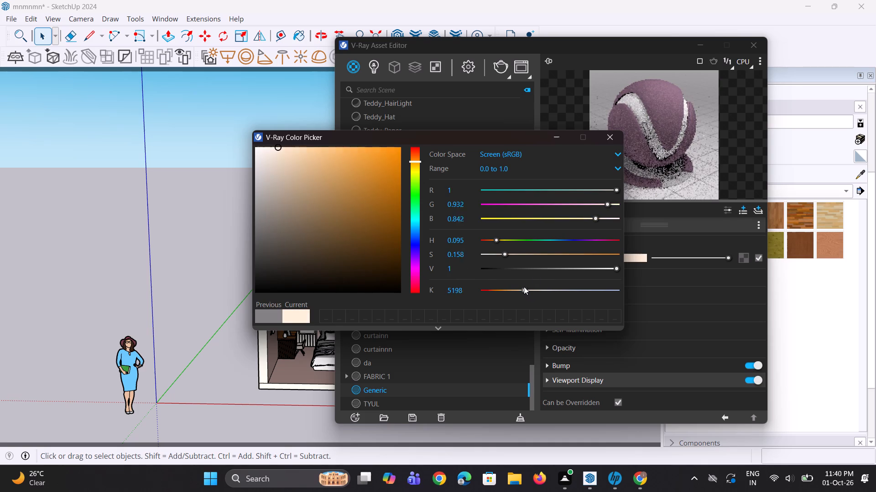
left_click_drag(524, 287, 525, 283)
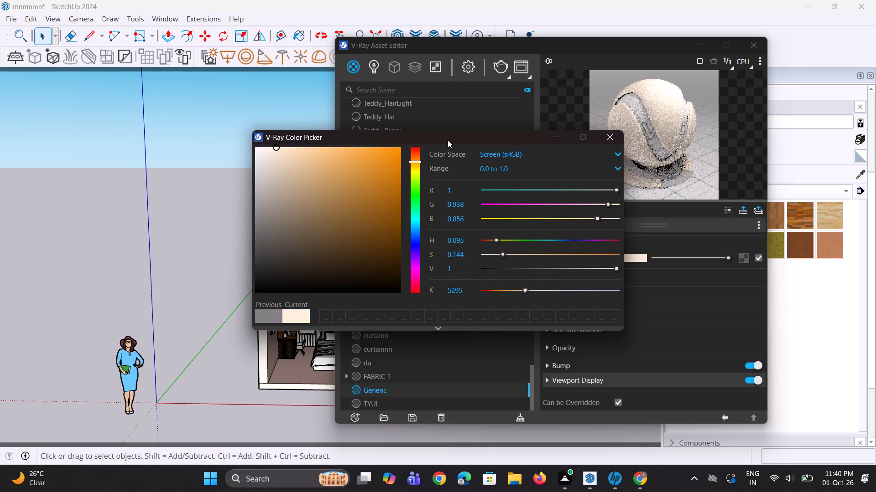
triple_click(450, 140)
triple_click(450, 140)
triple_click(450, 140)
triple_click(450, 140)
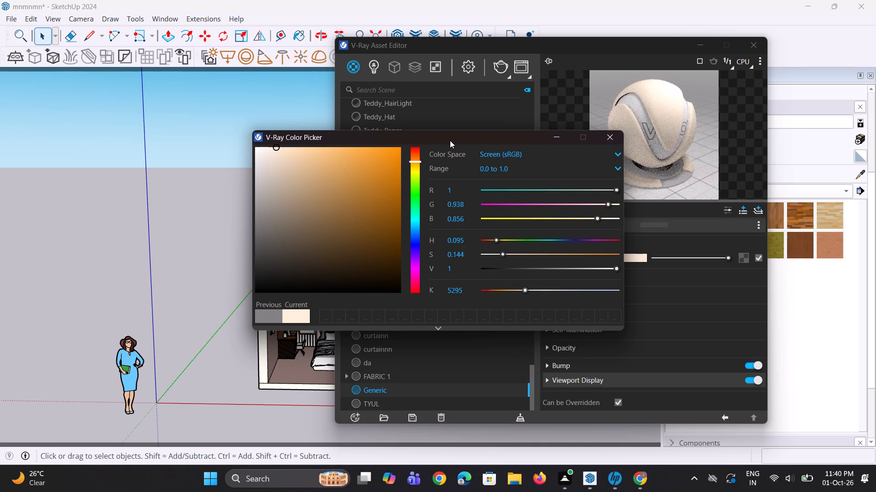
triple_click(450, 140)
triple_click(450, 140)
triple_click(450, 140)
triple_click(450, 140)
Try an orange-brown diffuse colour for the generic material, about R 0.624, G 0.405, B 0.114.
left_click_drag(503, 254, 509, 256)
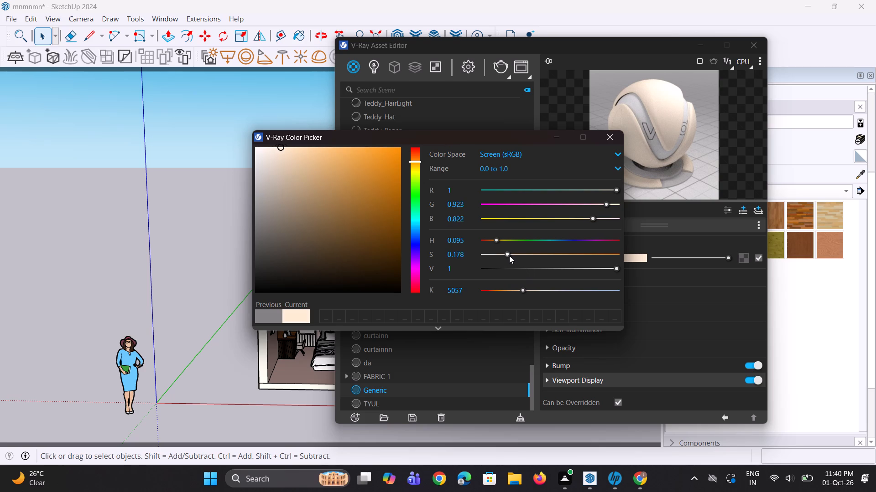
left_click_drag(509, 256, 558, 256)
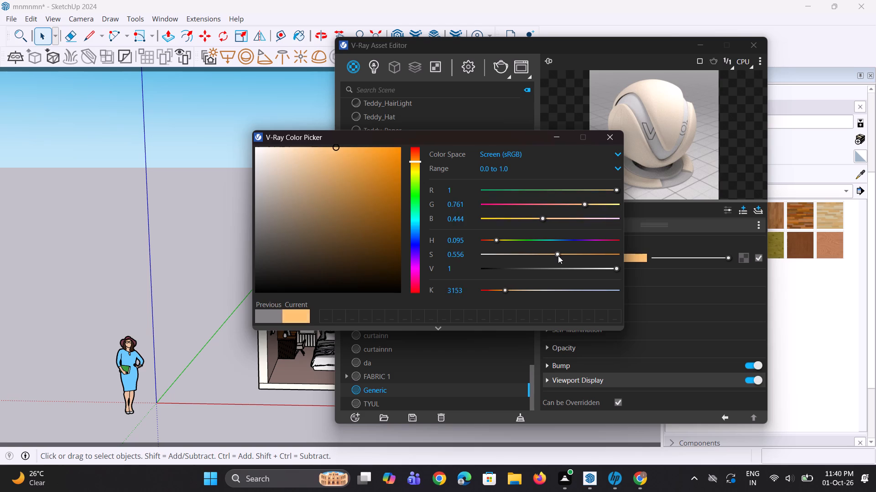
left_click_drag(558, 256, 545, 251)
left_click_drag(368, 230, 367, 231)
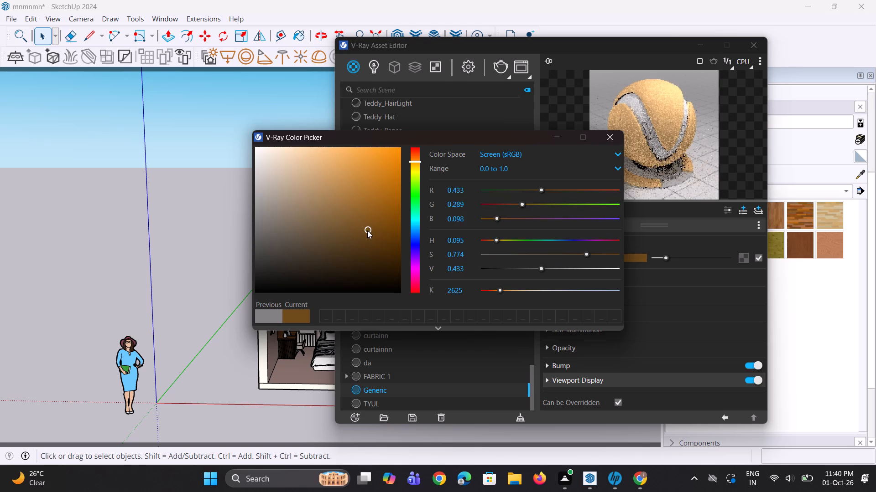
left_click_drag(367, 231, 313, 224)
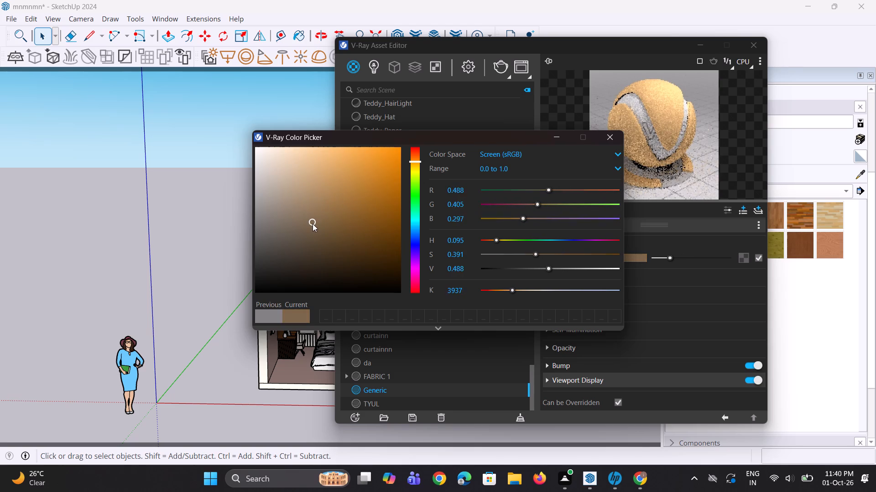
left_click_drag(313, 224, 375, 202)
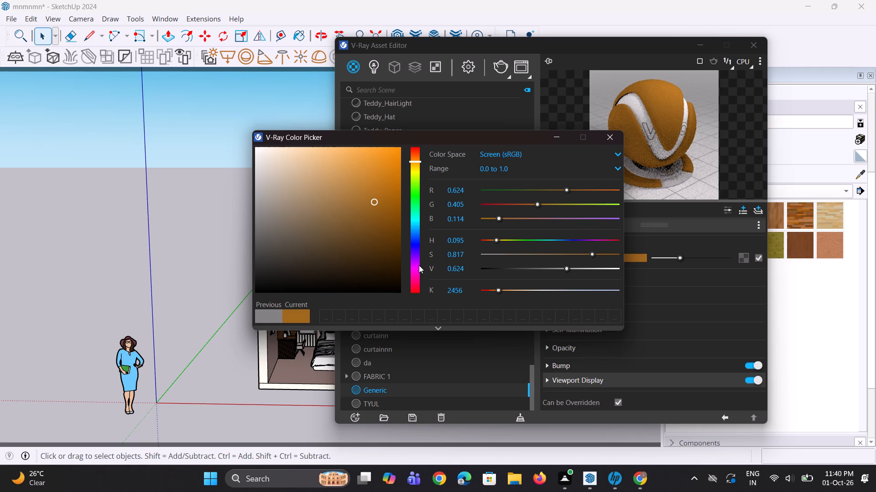
Shift the generic material's diffuse hue through yellow, magenta and teal, settling on red at about H 0.016.
left_click_drag(415, 161, 419, 169)
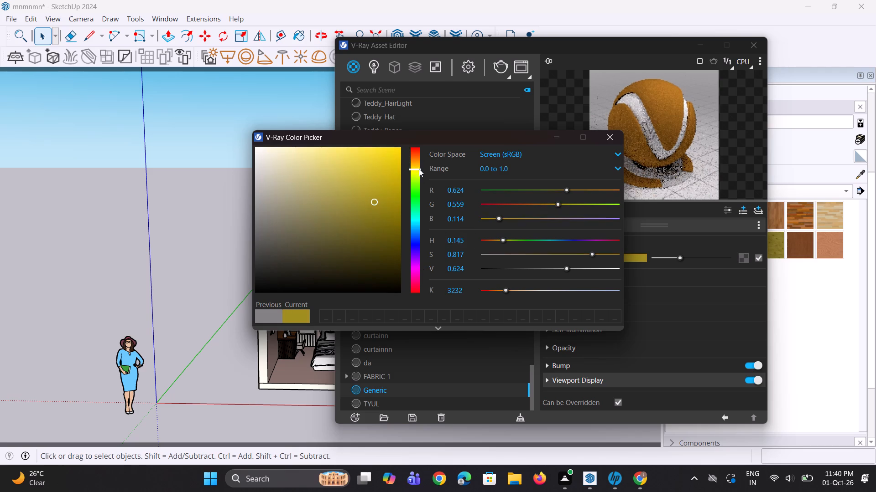
left_click_drag(419, 169, 421, 272)
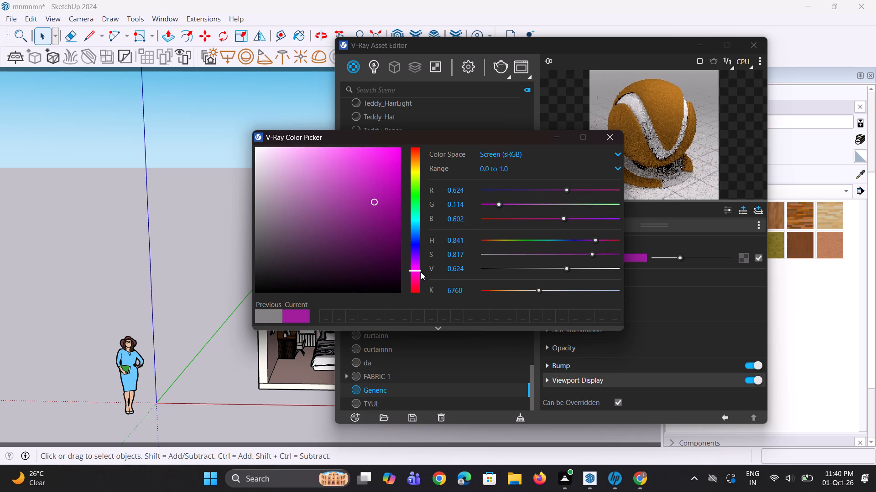
left_click_drag(421, 272, 433, 212)
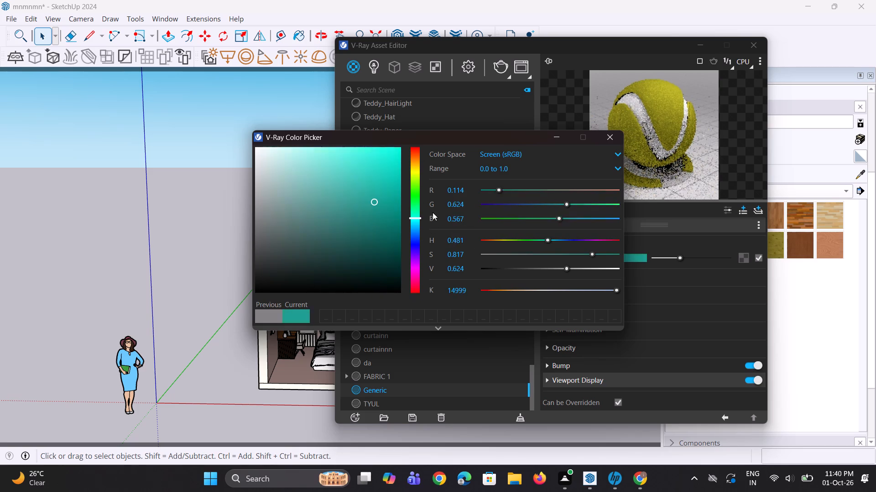
left_click_drag(433, 212, 433, 154)
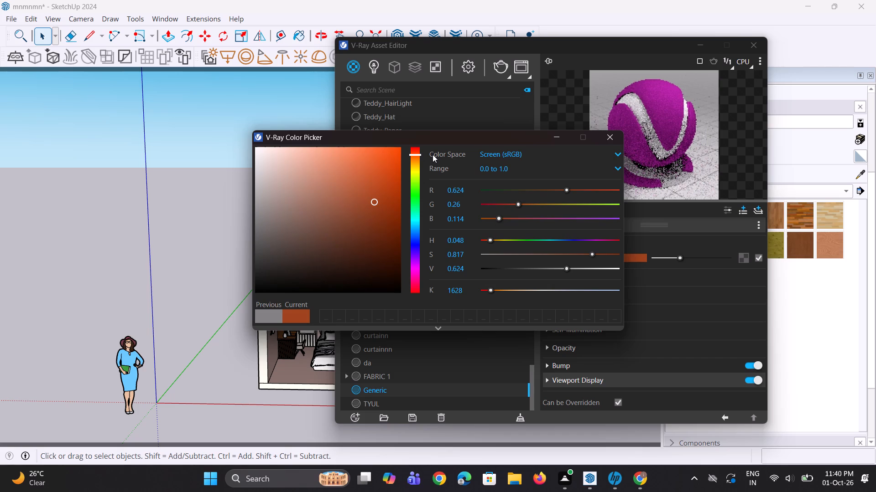
left_click_drag(433, 154, 433, 150)
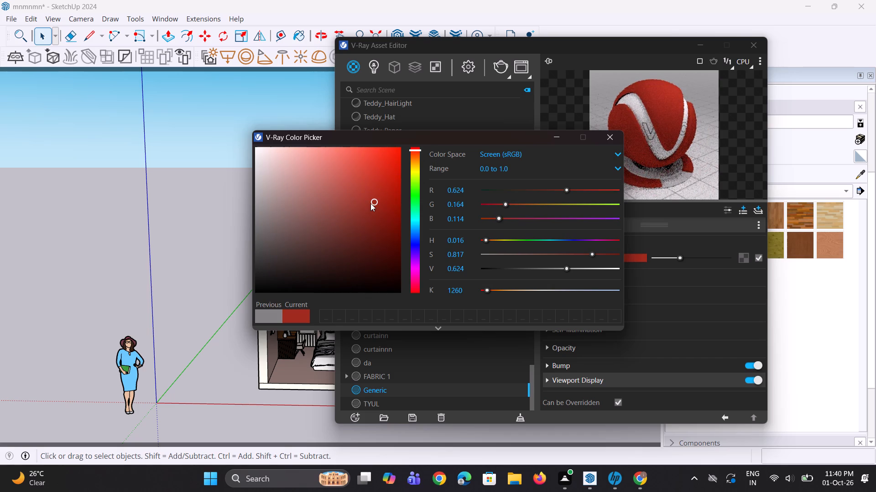
Soften the diffuse colour to a dusty pink, about R 0.71, G 0.44, B 0.41, and store it as a custom swatch.
left_click_drag(370, 203, 297, 237)
left_click_drag(295, 237, 318, 225)
left_click_drag(318, 225, 324, 197)
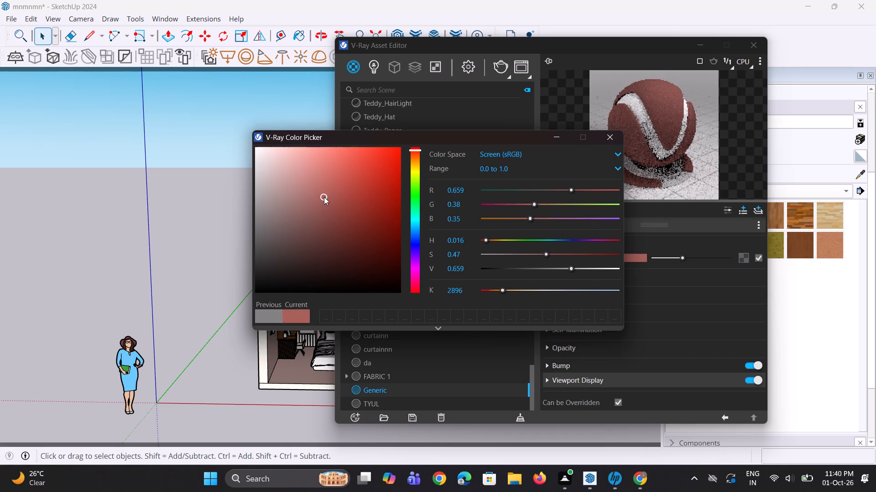
left_click_drag(324, 197, 317, 190)
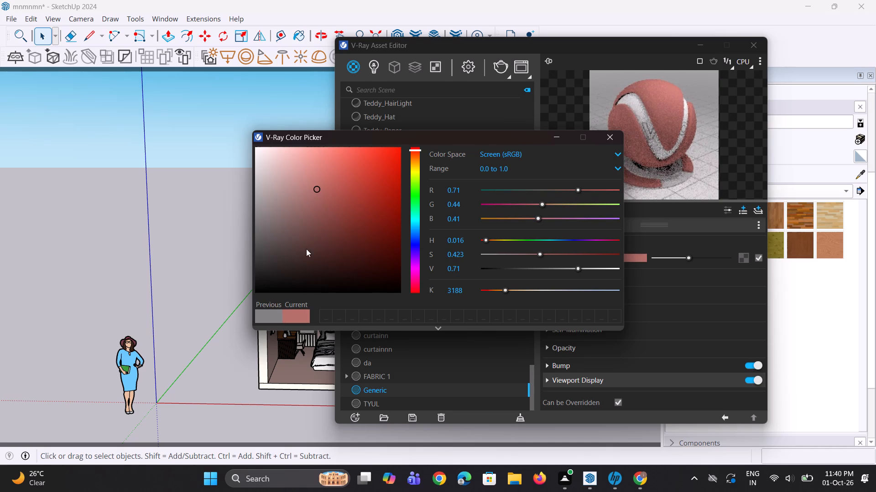
left_click(299, 317)
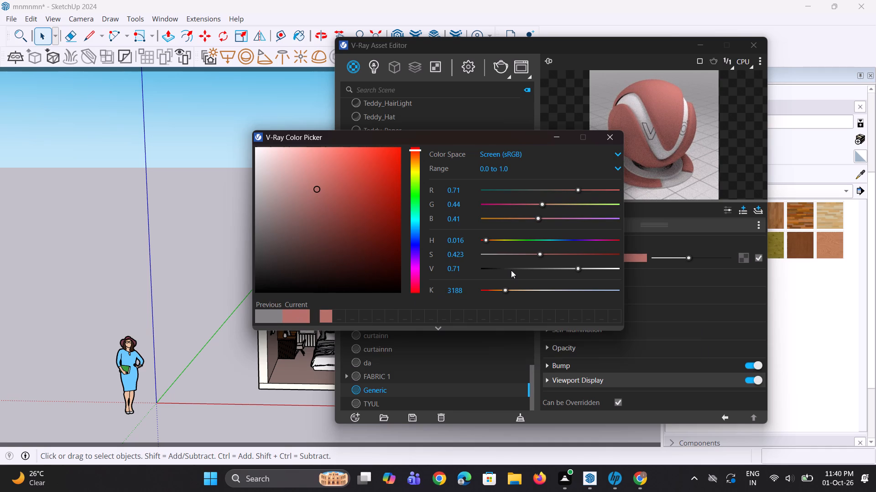
Fine-tune the pink diffuse colour's saturation to about 0.405 and close the colour picker.
left_click_drag(540, 254, 533, 253)
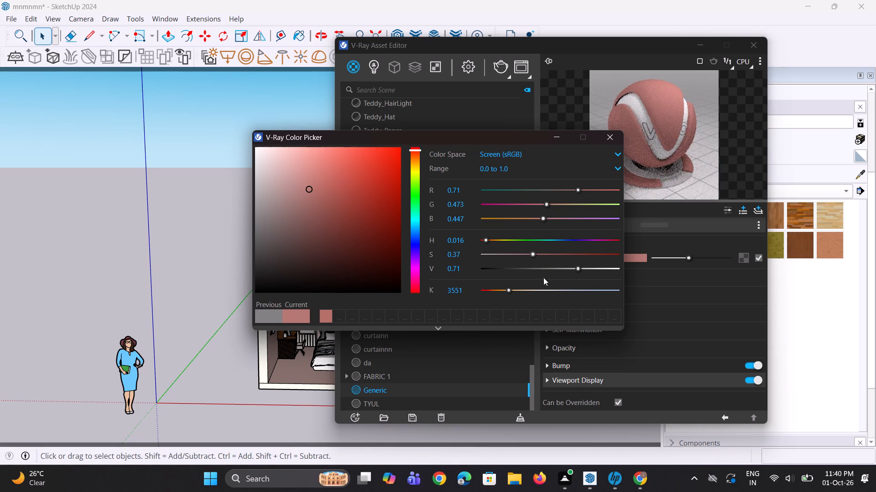
left_click_drag(532, 251, 539, 256)
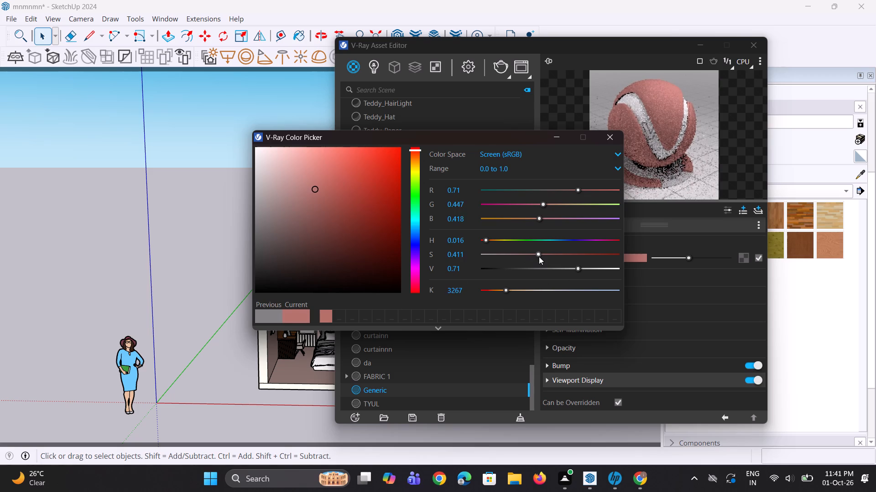
left_click_drag(539, 256, 537, 255)
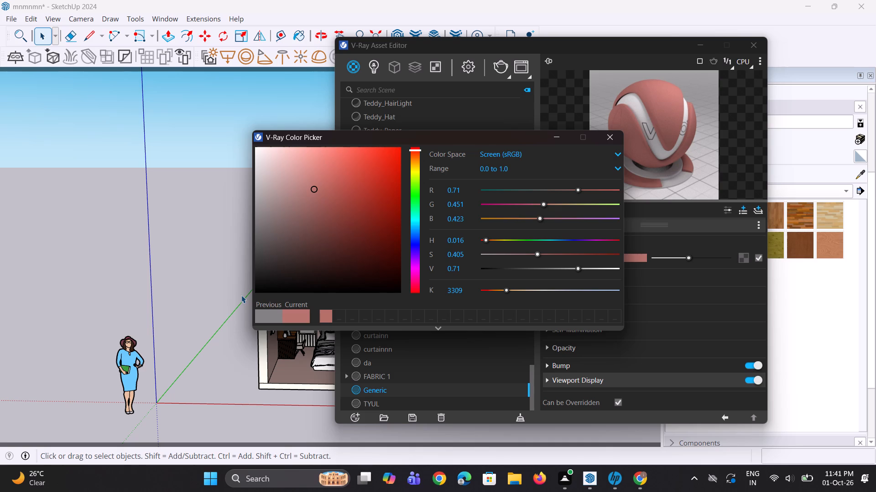
left_click(614, 141)
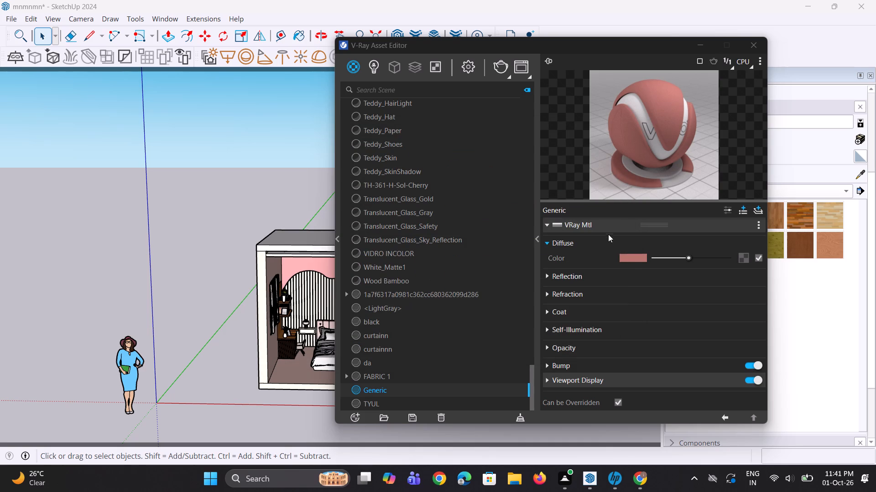
left_click(631, 261)
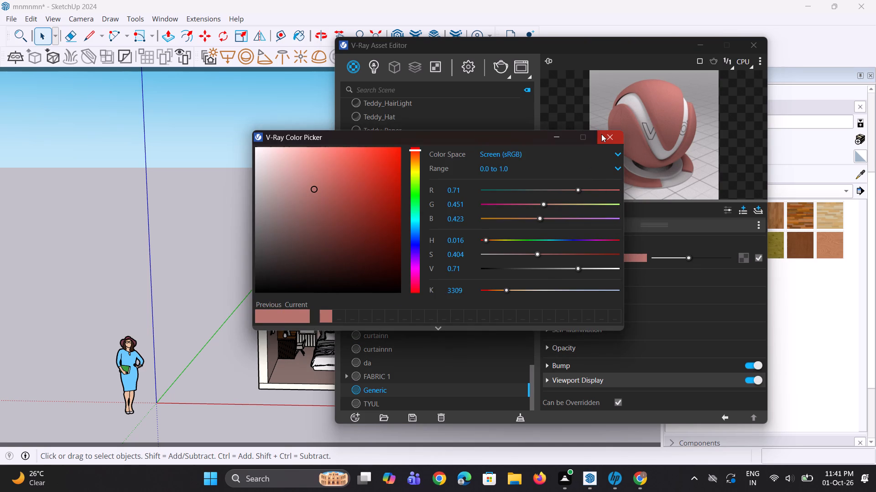
left_click(601, 134)
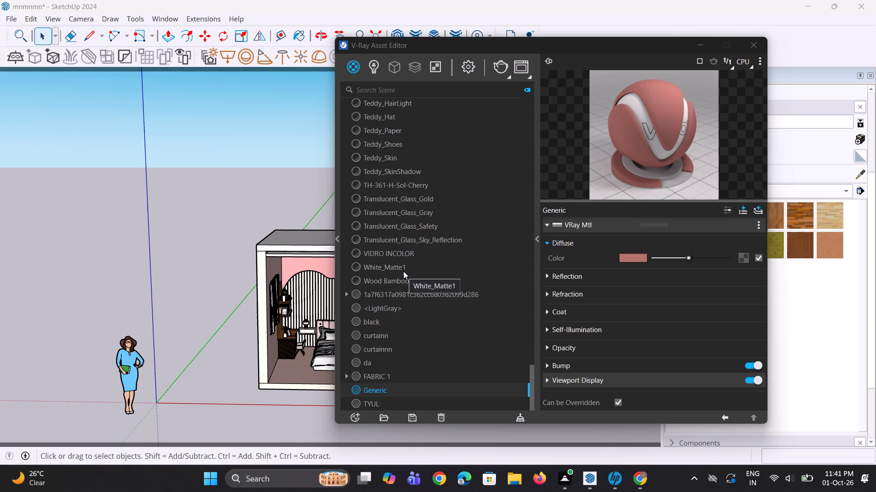
Look through the scene's full material list in the V-Ray Asset Editor.
scroll(403, 271, "down", 3)
scroll(401, 266, "up", 4)
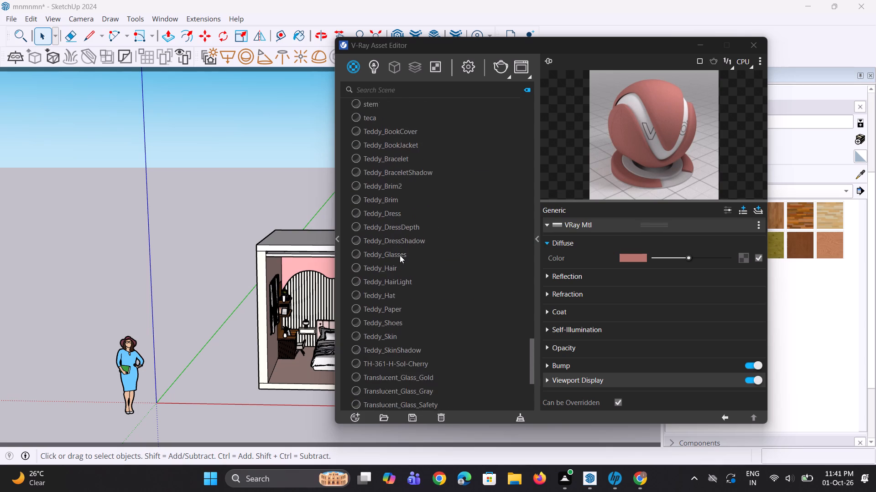
scroll(400, 255, "up", 6)
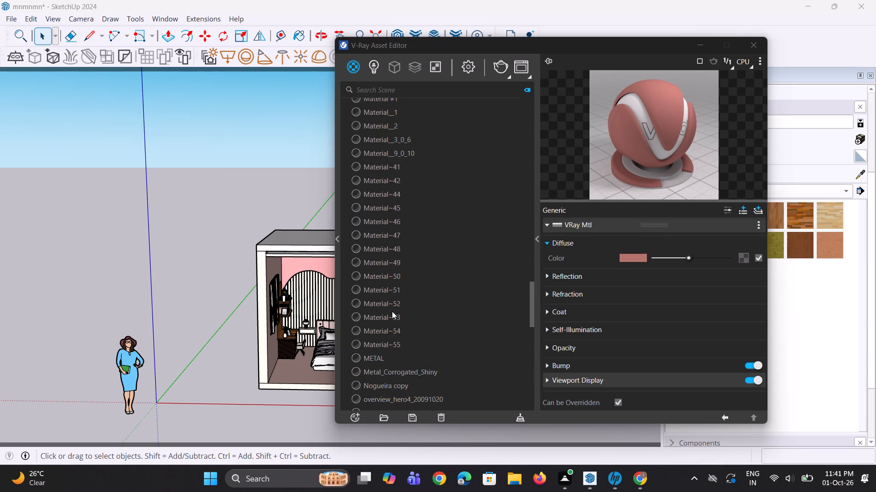
scroll(393, 307, "up", 7)
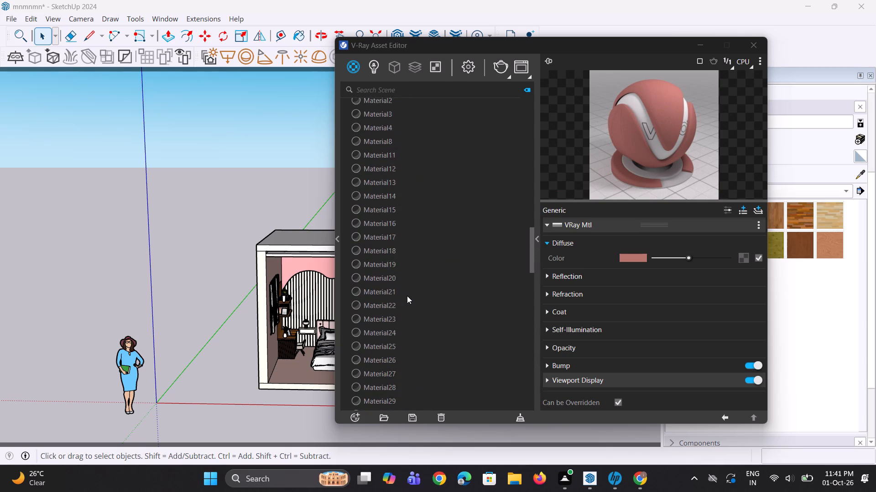
scroll(410, 294, "up", 6)
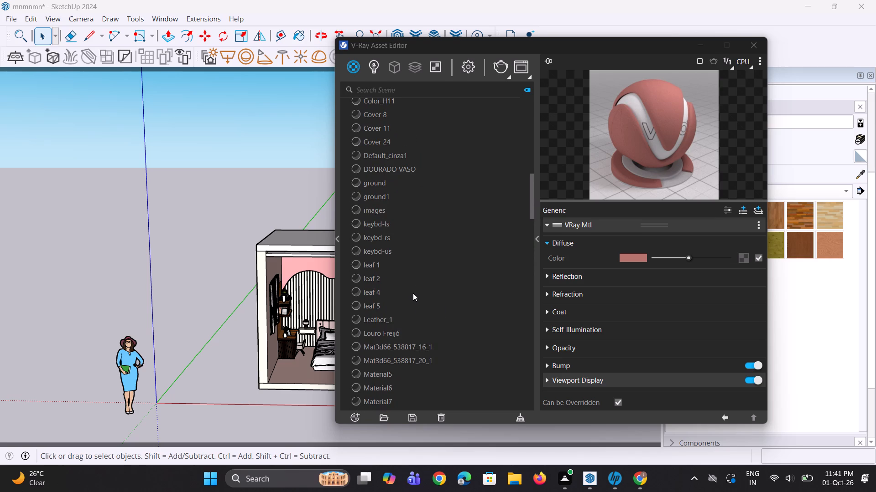
scroll(413, 293, "up", 2)
scroll(431, 236, "up", 4)
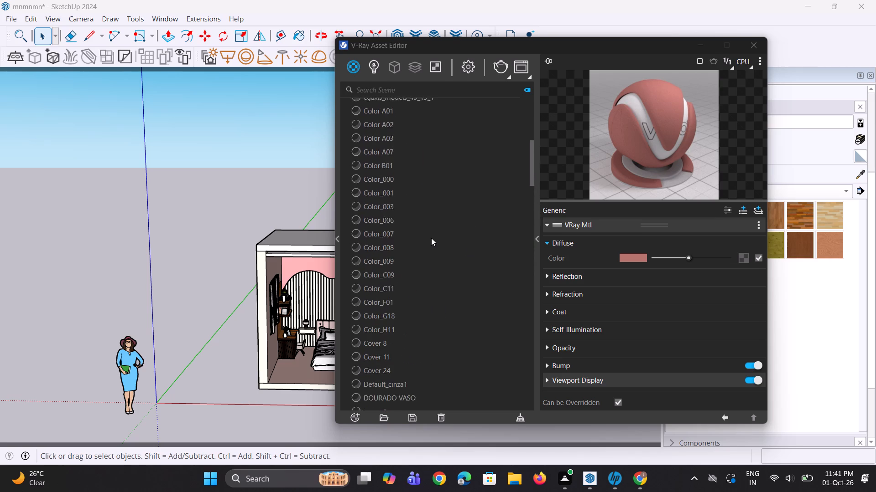
scroll(431, 238, "up", 7)
left_click(600, 224)
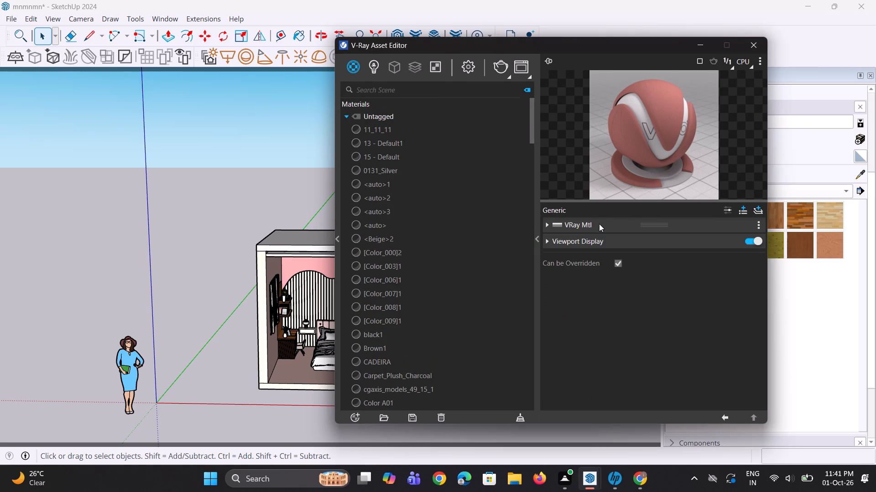
left_click(594, 228)
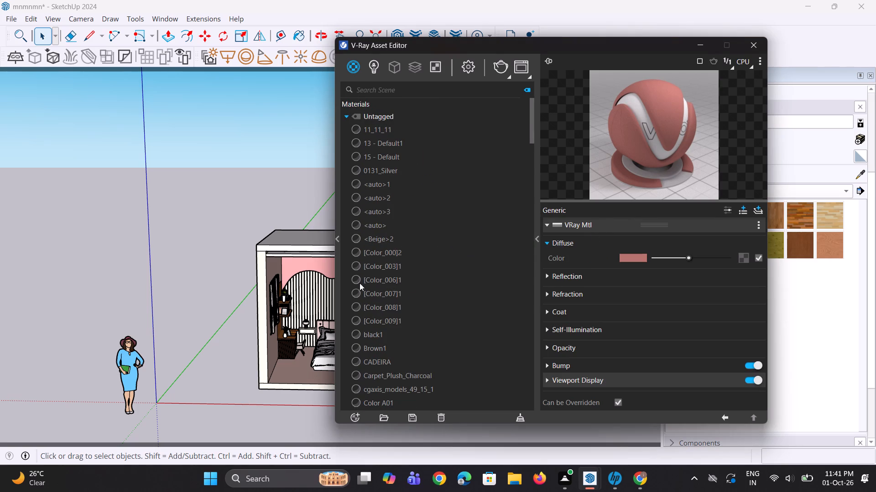
scroll(418, 283, "down", 14)
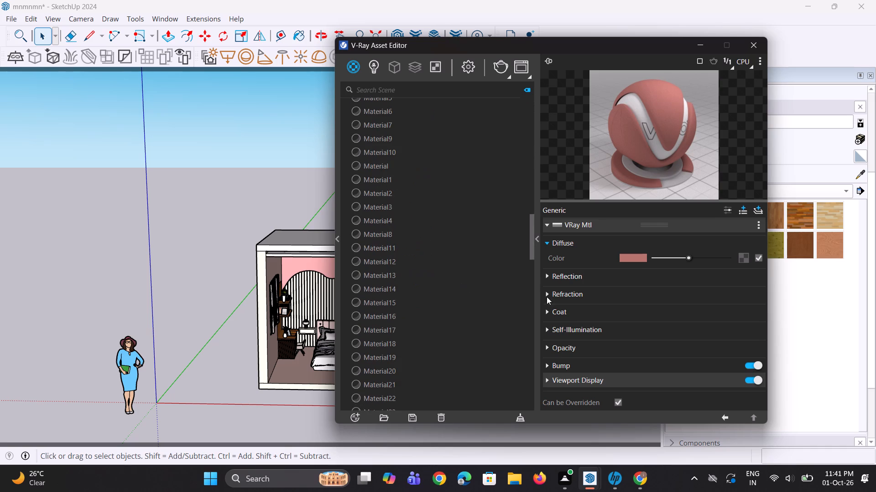
scroll(459, 310, "up", 2)
scroll(459, 310, "down", 7)
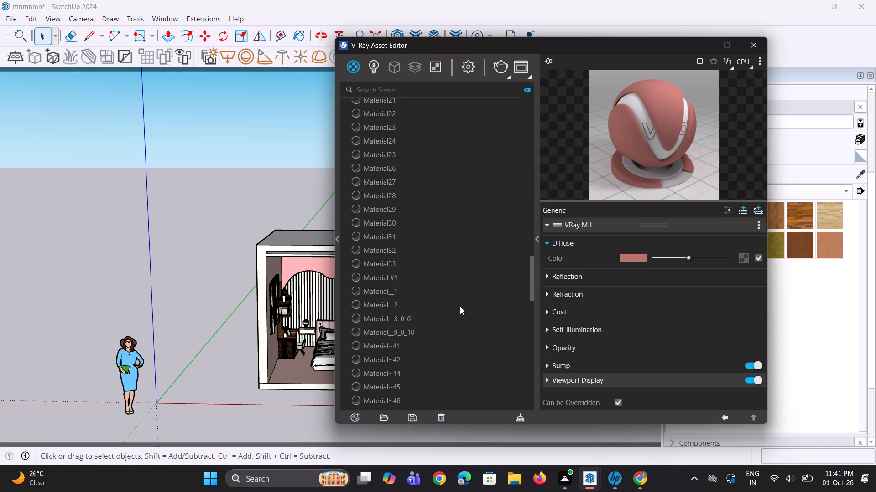
scroll(460, 307, "down", 6)
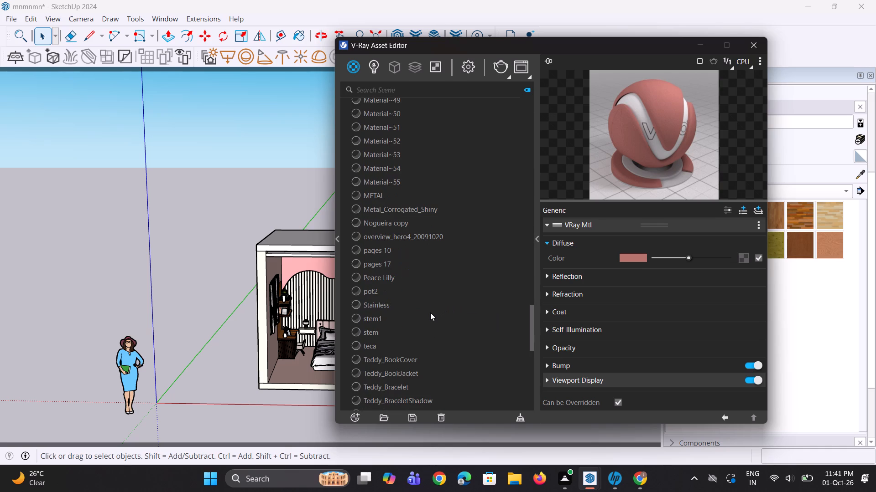
scroll(428, 313, "down", 7)
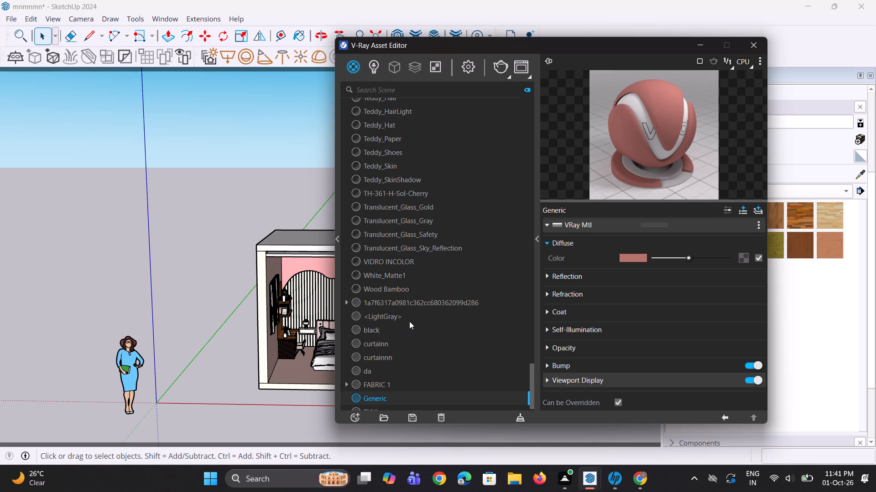
scroll(409, 321, "down", 5)
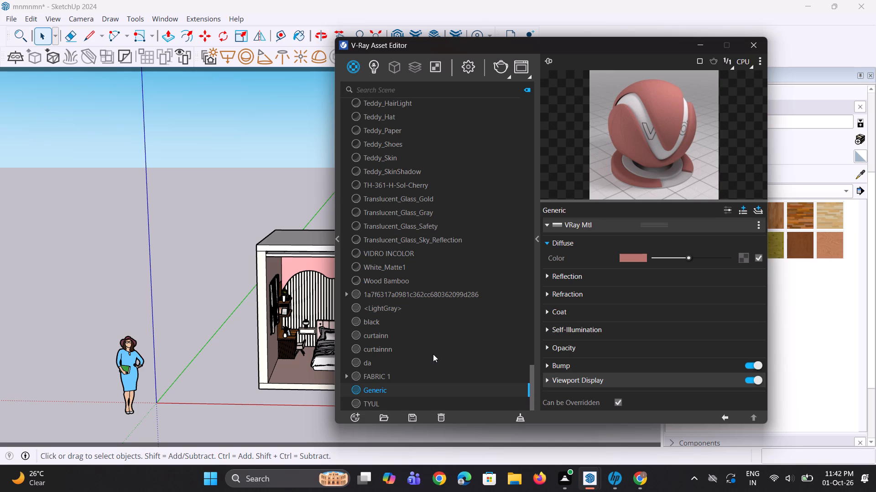
scroll(360, 345, "up", 11)
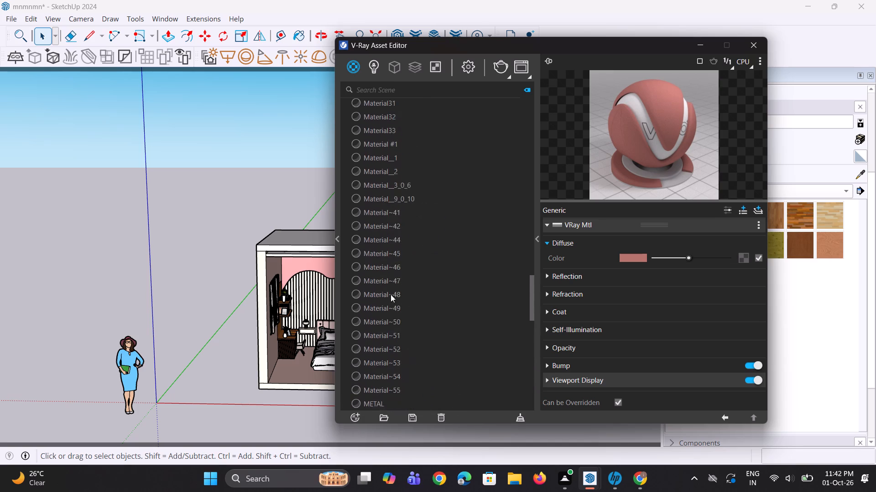
scroll(391, 294, "up", 17)
scroll(459, 316, "up", 4)
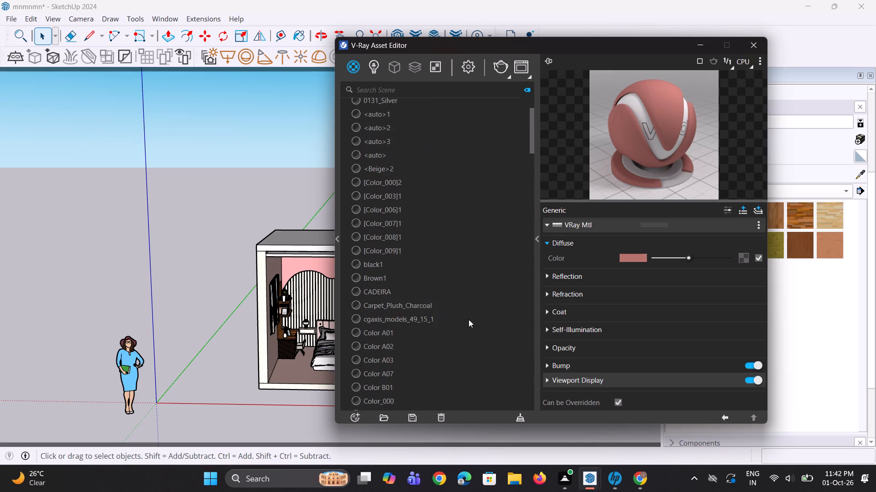
scroll(469, 319, "up", 11)
scroll(579, 288, "up", 3)
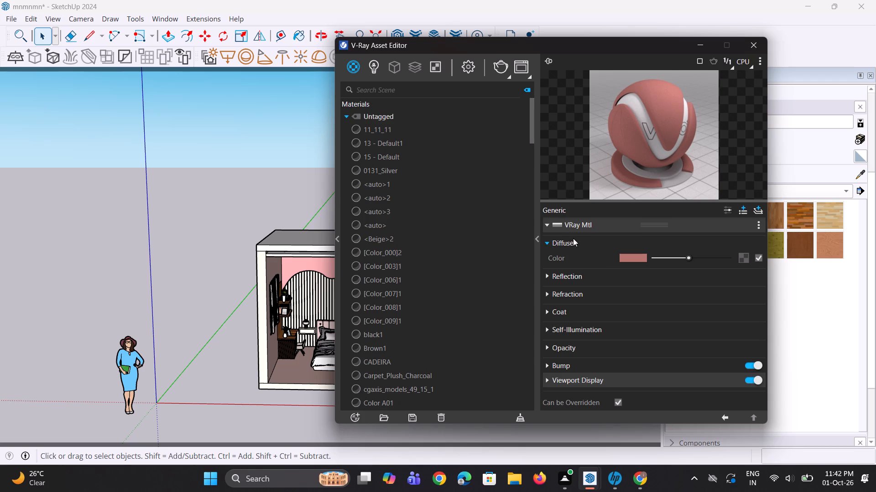
Expand the generic material's reflection settings and raise its reflection colour from black to a medium grey.
left_click(546, 245)
left_click(546, 245)
left_click(543, 276)
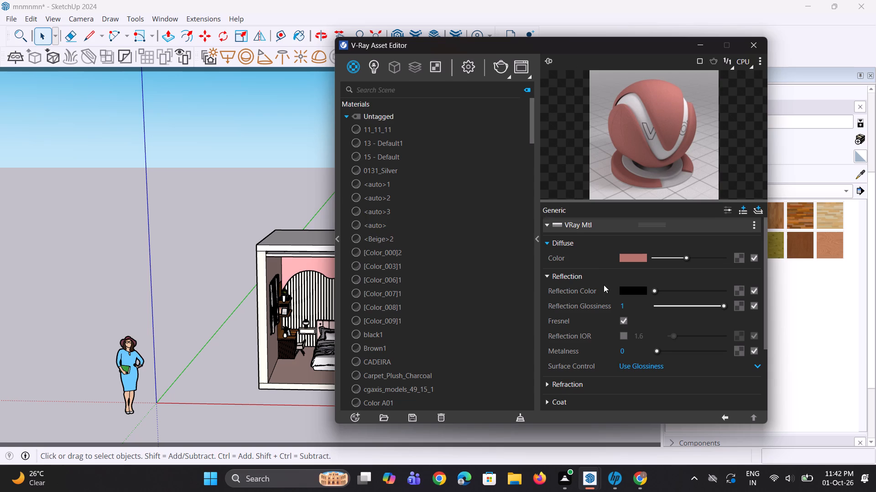
left_click_drag(656, 294, 666, 296)
left_click_drag(653, 292, 685, 304)
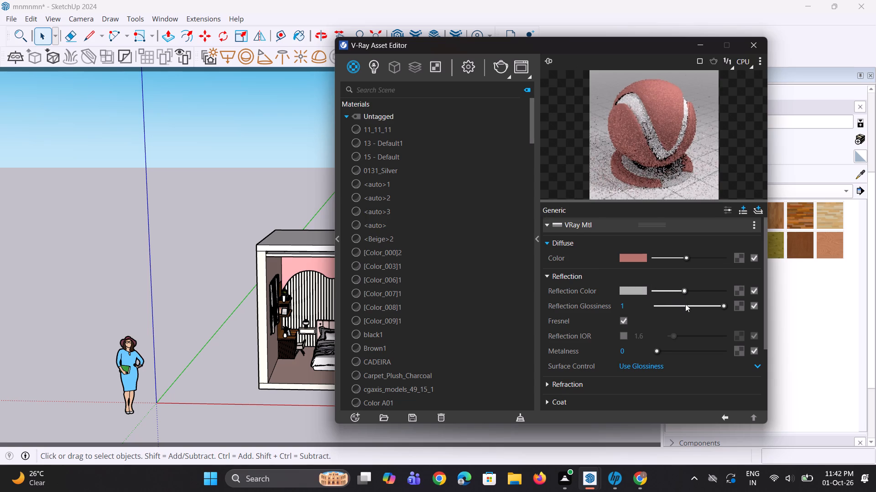
left_click_drag(685, 304, 683, 303)
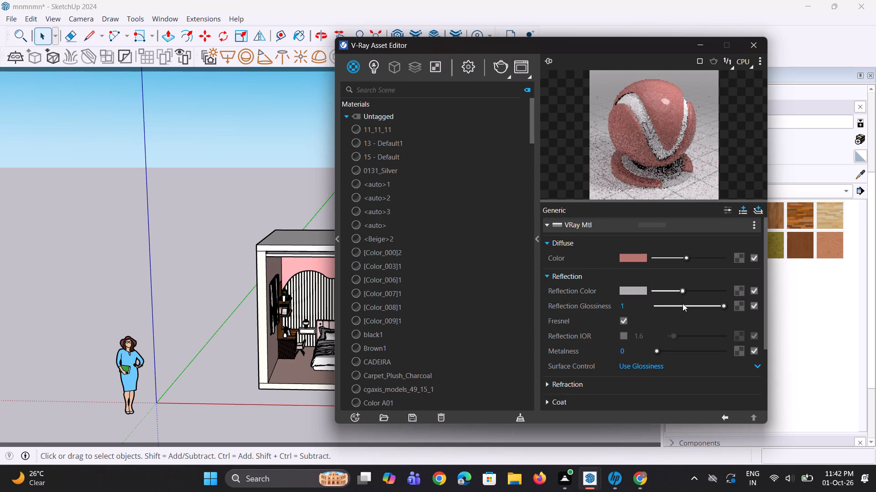
left_click_drag(683, 303, 677, 301)
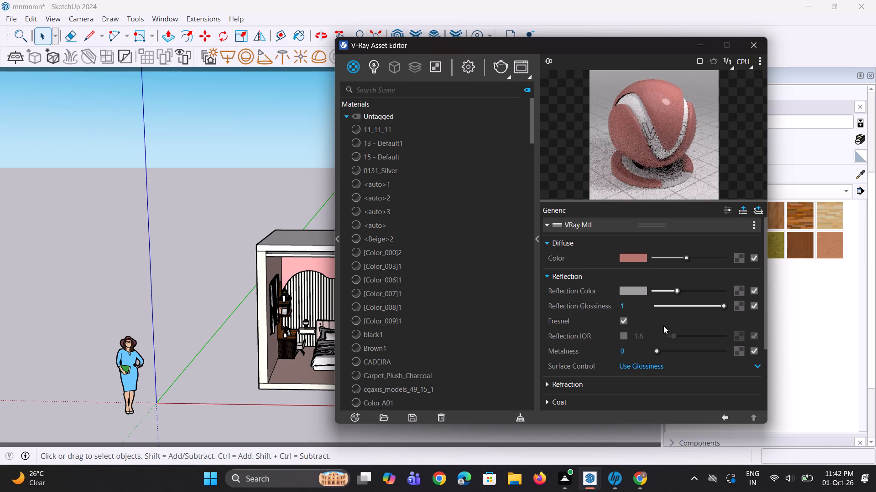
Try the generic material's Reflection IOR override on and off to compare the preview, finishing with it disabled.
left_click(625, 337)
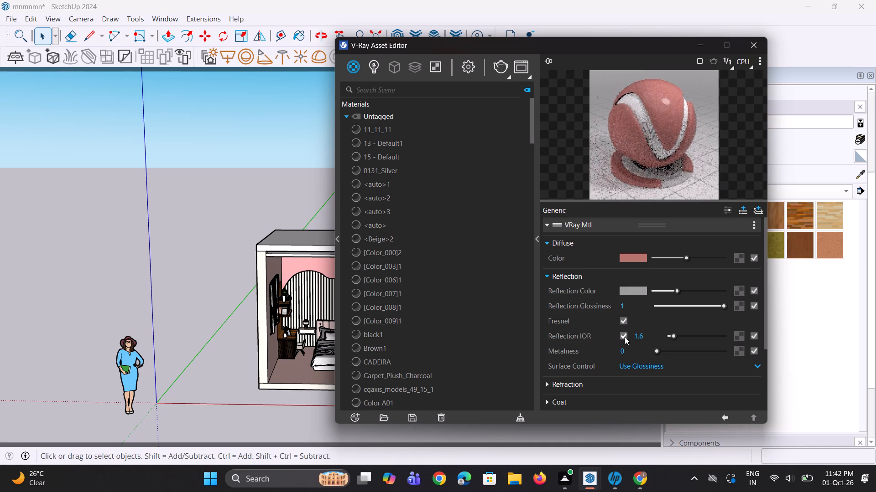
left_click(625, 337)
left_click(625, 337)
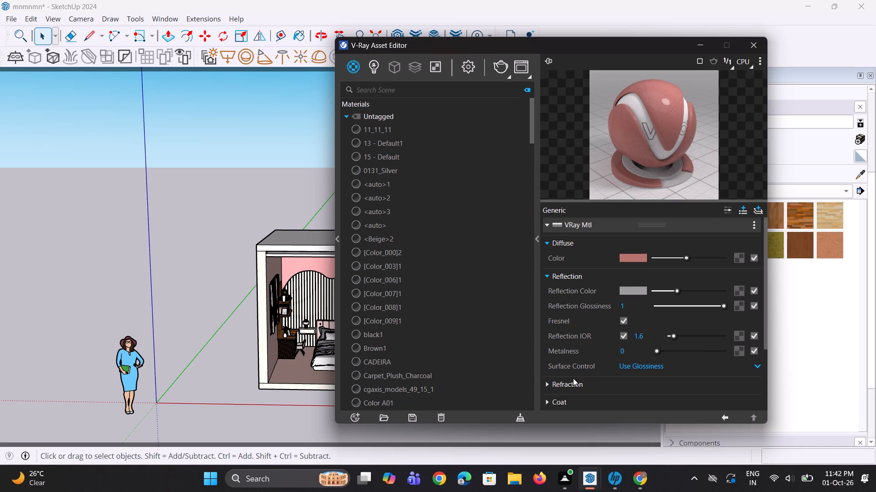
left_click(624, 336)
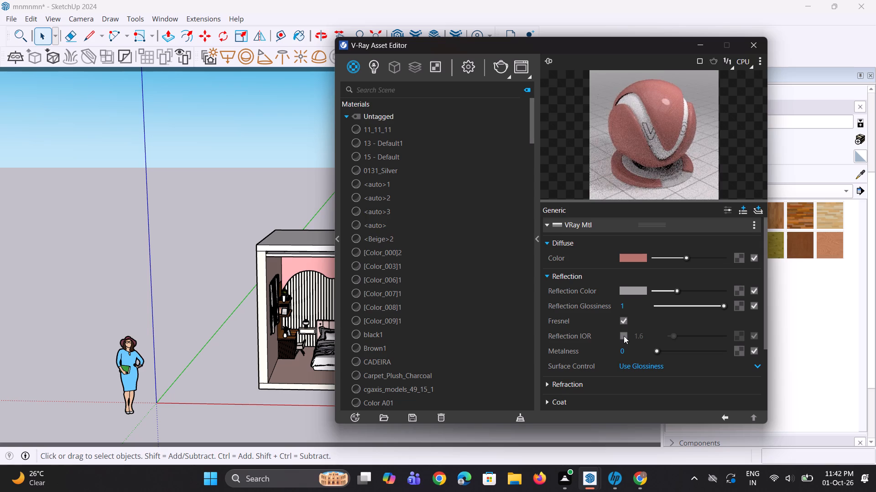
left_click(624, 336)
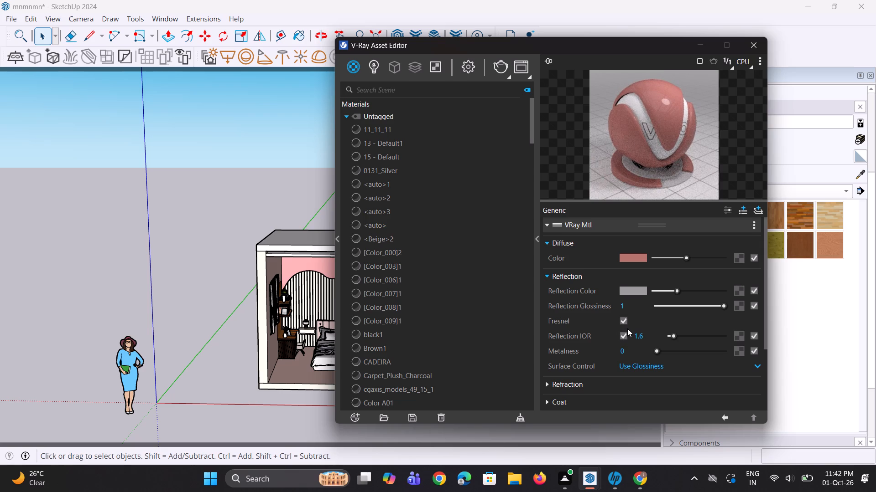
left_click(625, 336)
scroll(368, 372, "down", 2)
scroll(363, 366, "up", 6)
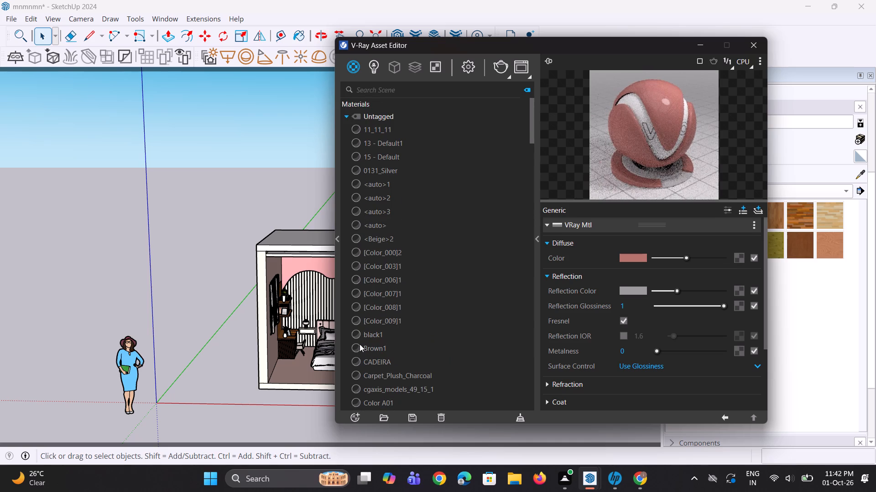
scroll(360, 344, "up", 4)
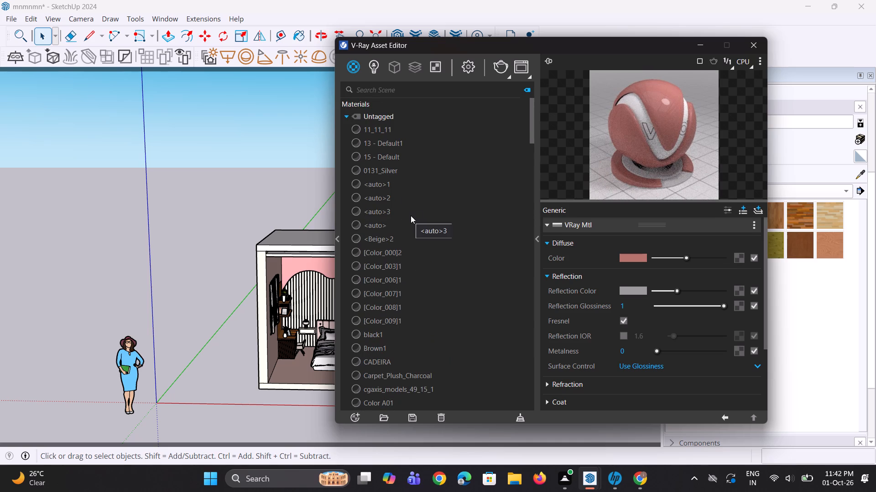
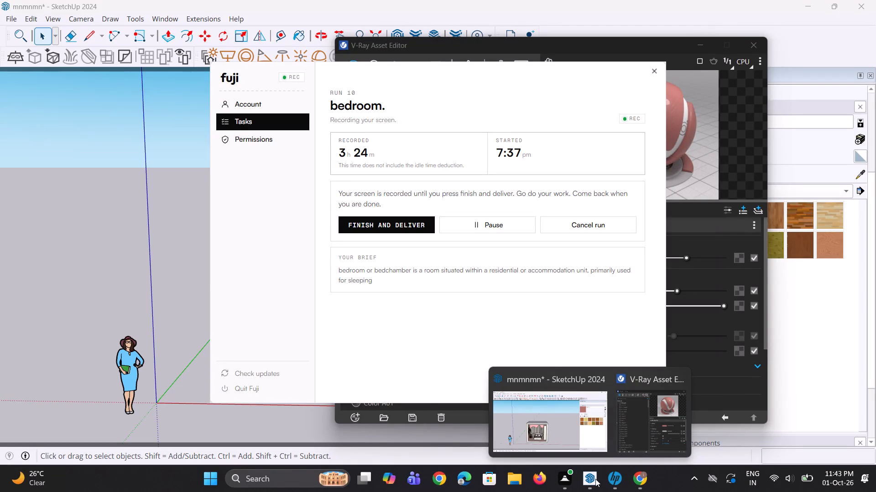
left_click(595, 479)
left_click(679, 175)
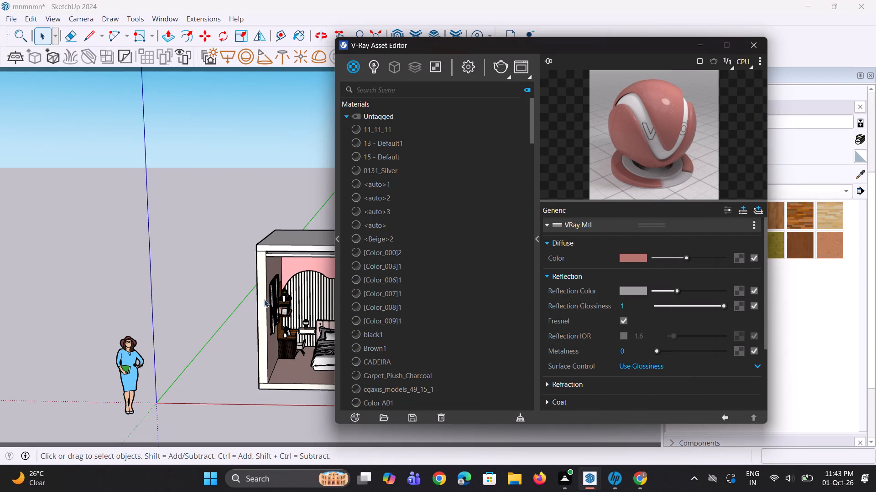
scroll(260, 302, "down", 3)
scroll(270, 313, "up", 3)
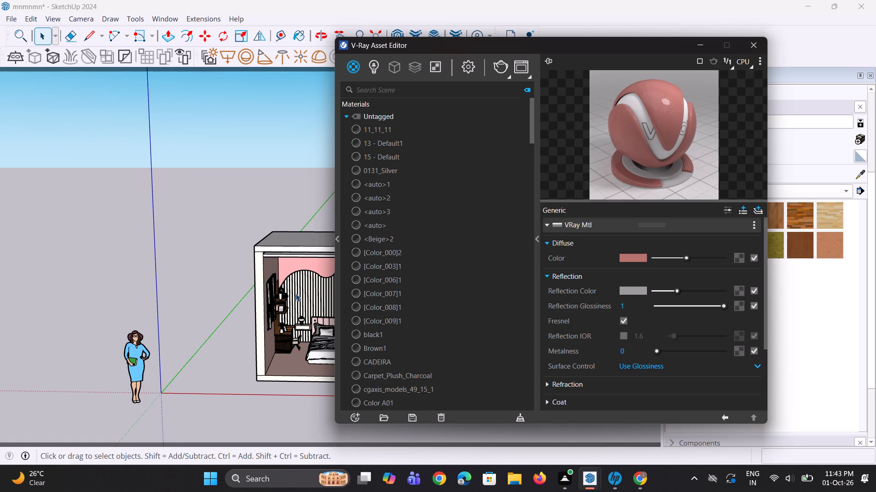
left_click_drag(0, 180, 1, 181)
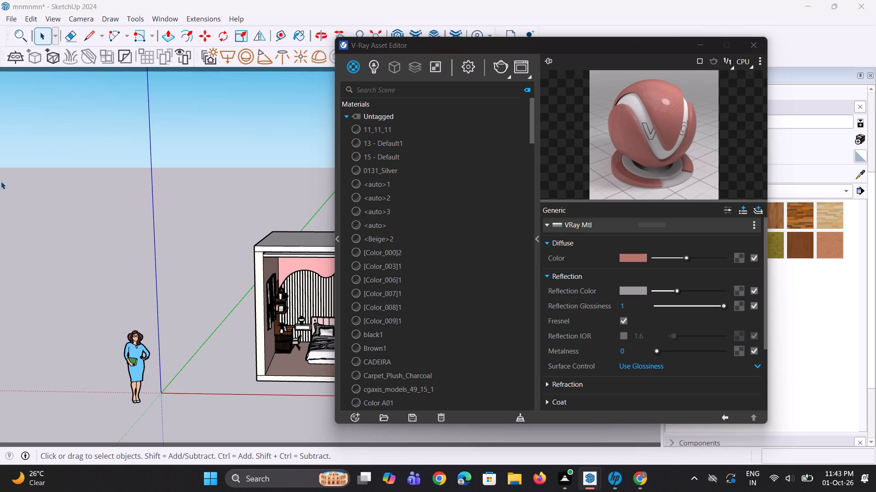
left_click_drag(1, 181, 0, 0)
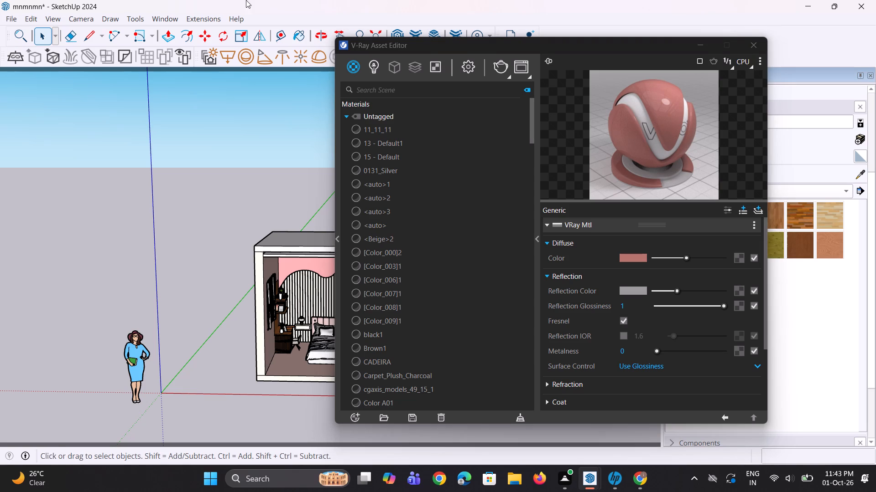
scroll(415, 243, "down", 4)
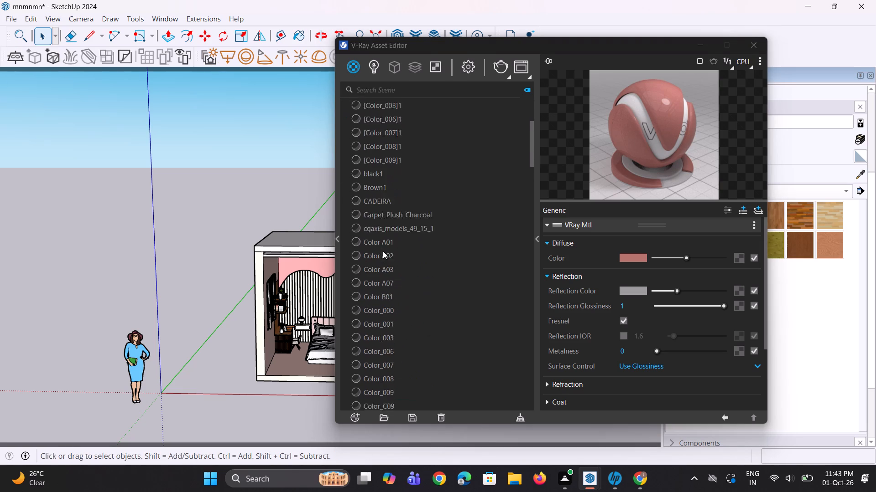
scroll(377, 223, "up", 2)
Review the scene's lights, the pink generic material's Surface Control options and its remaining setting sections.
left_click(370, 67)
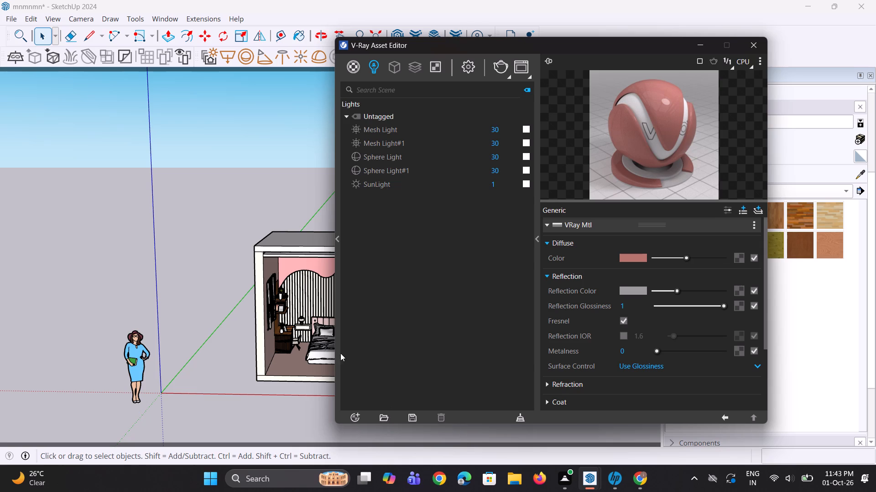
scroll(246, 320, "down", 2)
scroll(243, 317, "up", 5)
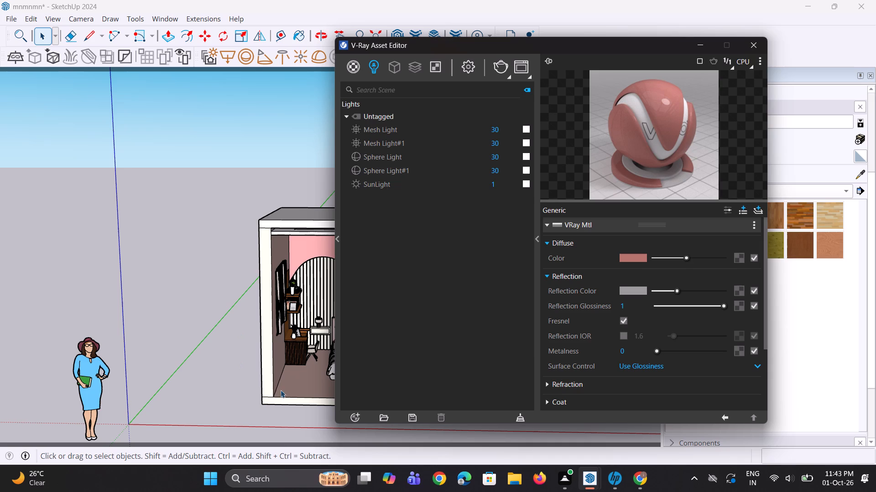
left_click(650, 367)
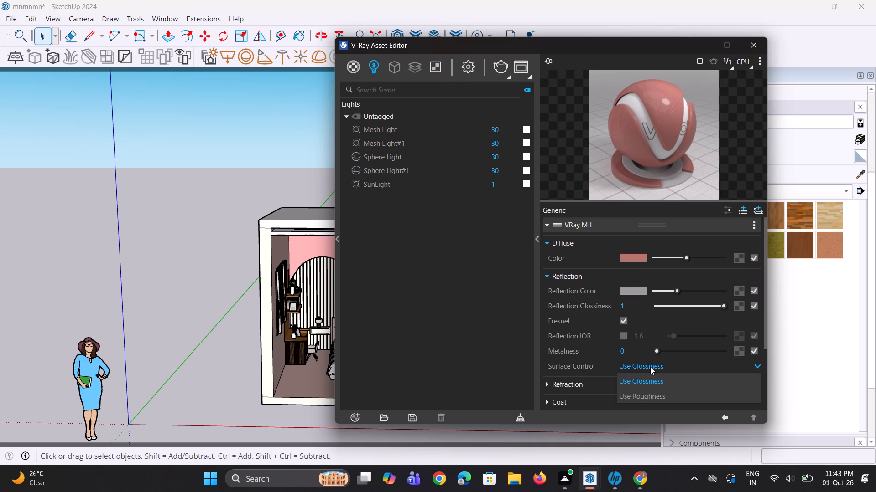
left_click(650, 367)
scroll(650, 367, "down", 2)
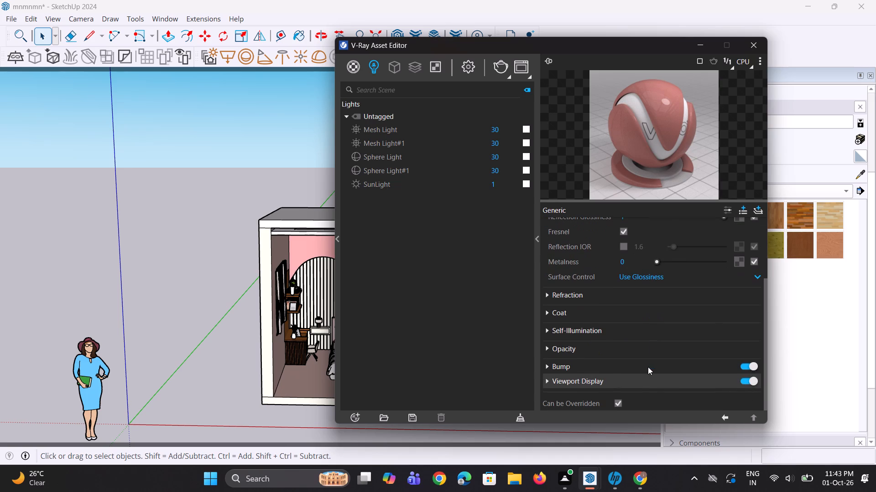
scroll(648, 367, "down", 1)
scroll(568, 364, "up", 3)
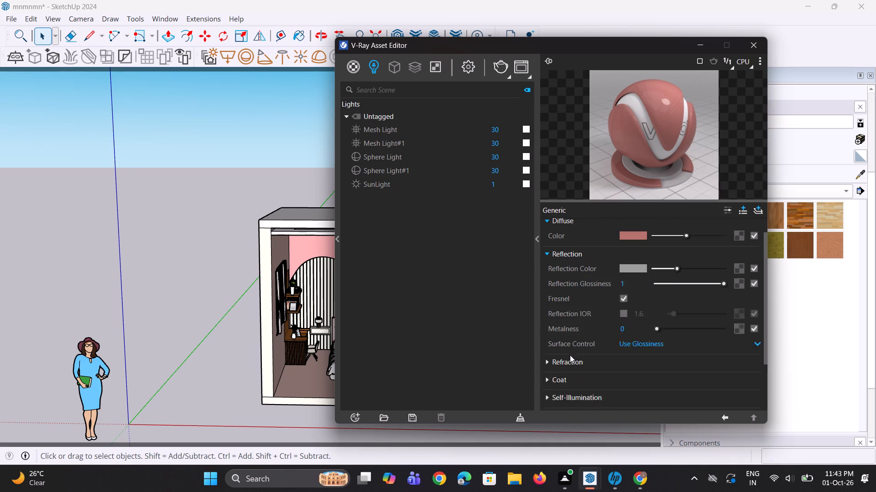
scroll(570, 355, "up", 5)
scroll(506, 139, "up", 1)
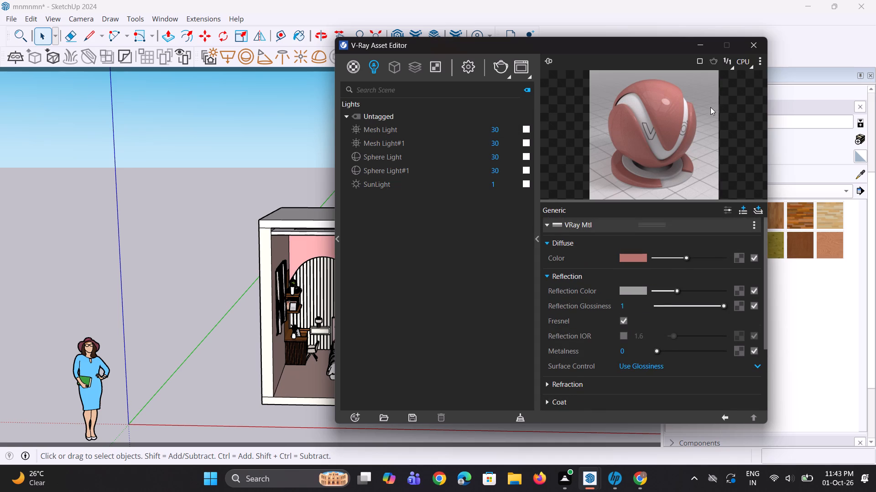
scroll(653, 255, "up", 11)
scroll(580, 254, "up", 2)
left_click(598, 225)
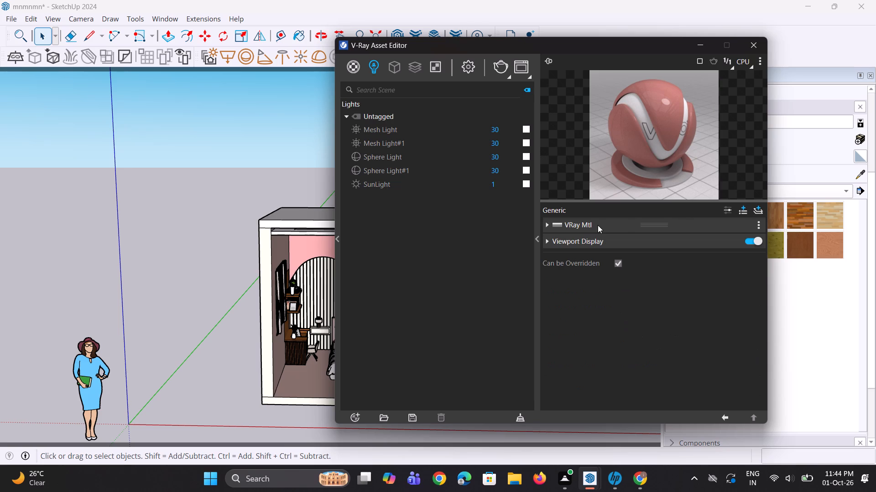
left_click(598, 225)
scroll(684, 165, "up", 3)
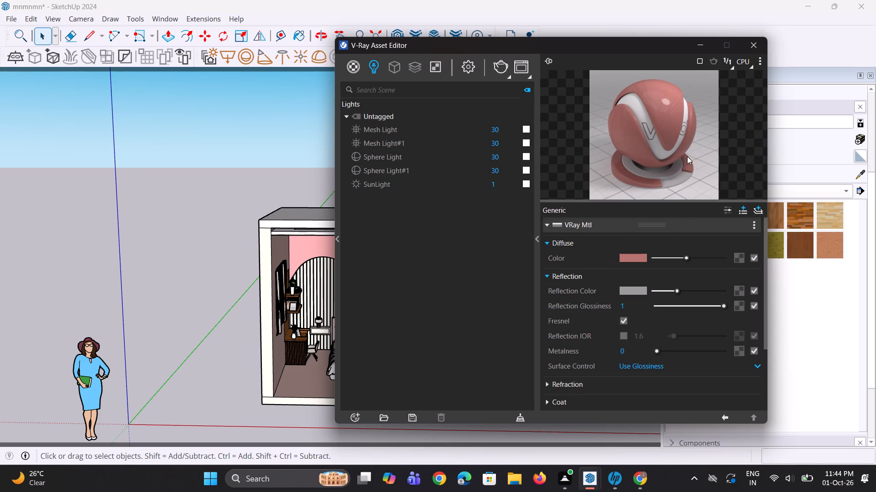
scroll(687, 156, "up", 2)
scroll(535, 169, "up", 2)
scroll(451, 154, "up", 3)
Create another new Generic V-Ray material in the scene.
left_click(354, 68)
scroll(378, 103, "up", 8)
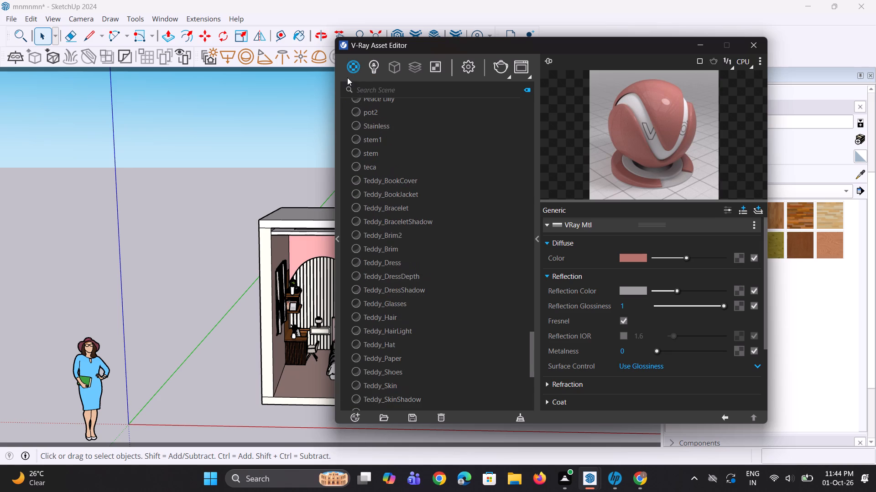
right_click(351, 72)
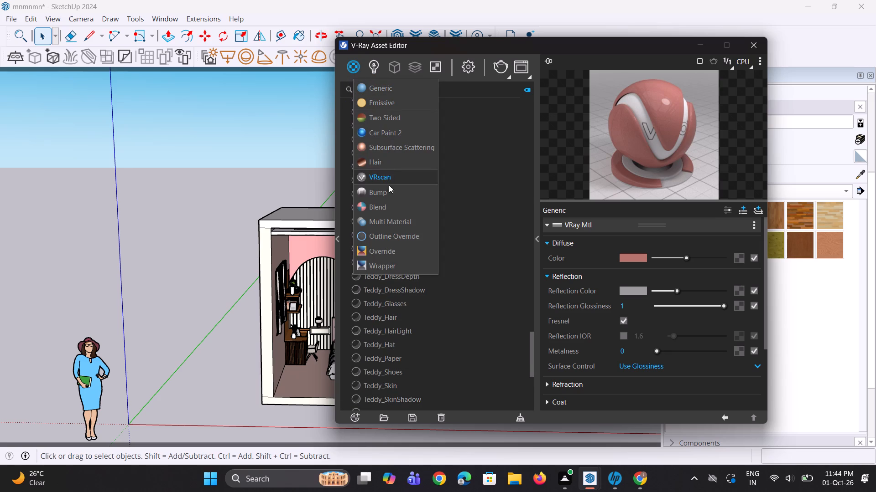
scroll(375, 239, "down", 3)
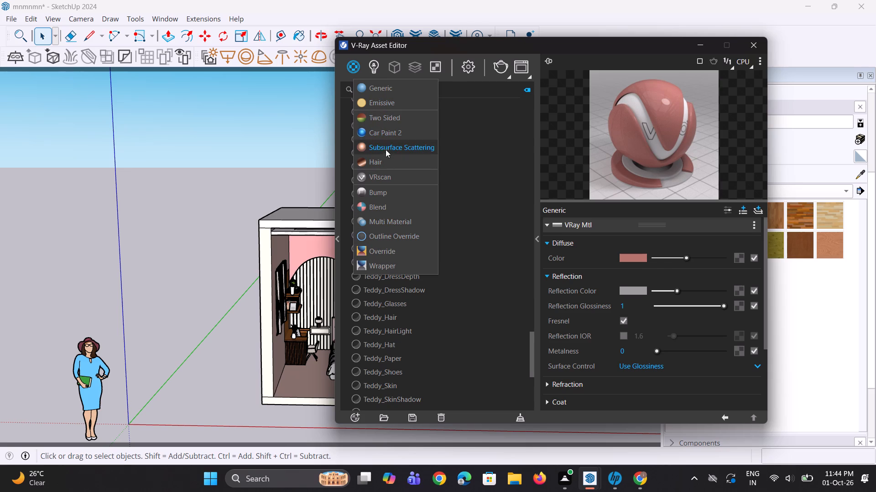
left_click(404, 92)
Look back through the scene's material list from the Teddy materials up to the Color materials.
scroll(370, 174, "up", 3)
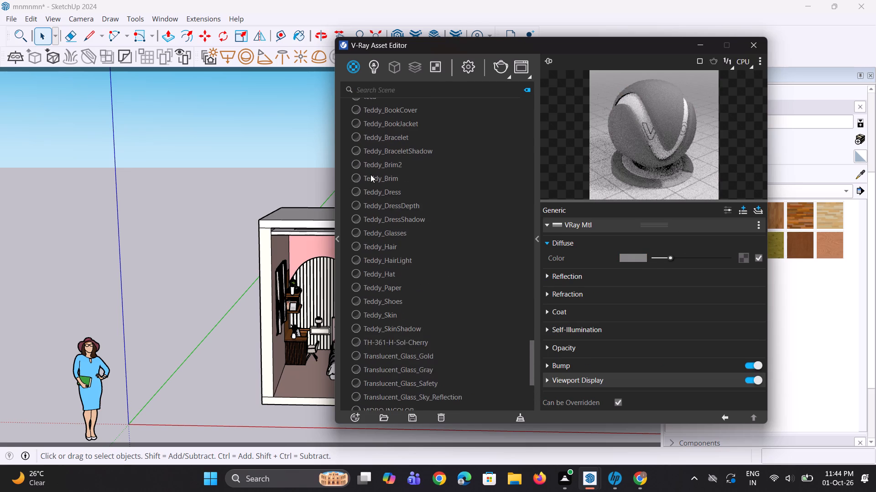
scroll(370, 175, "up", 7)
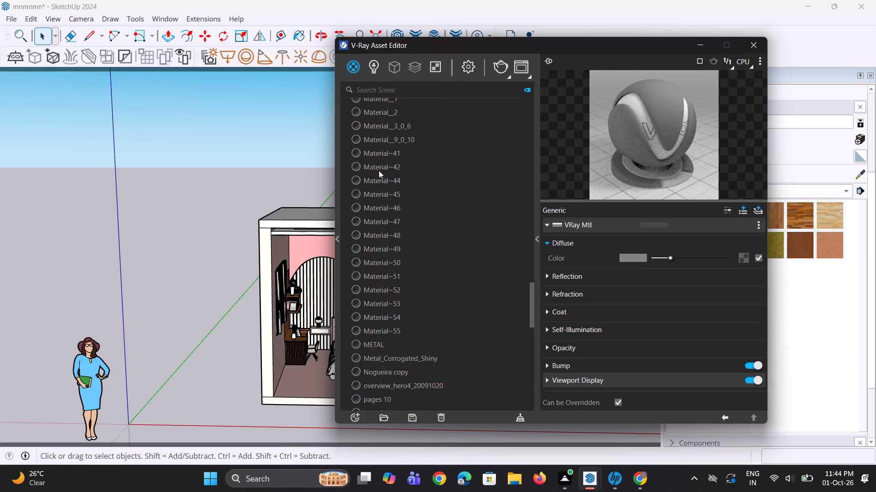
scroll(379, 172, "up", 5)
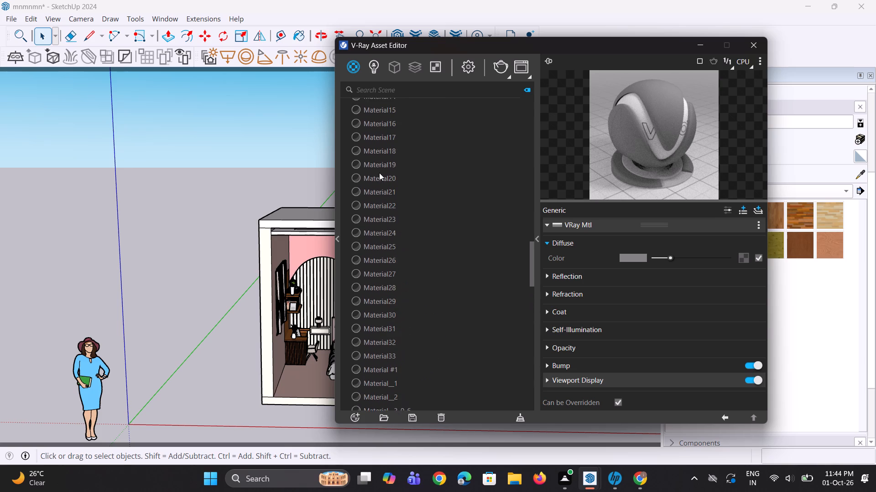
scroll(379, 173, "up", 8)
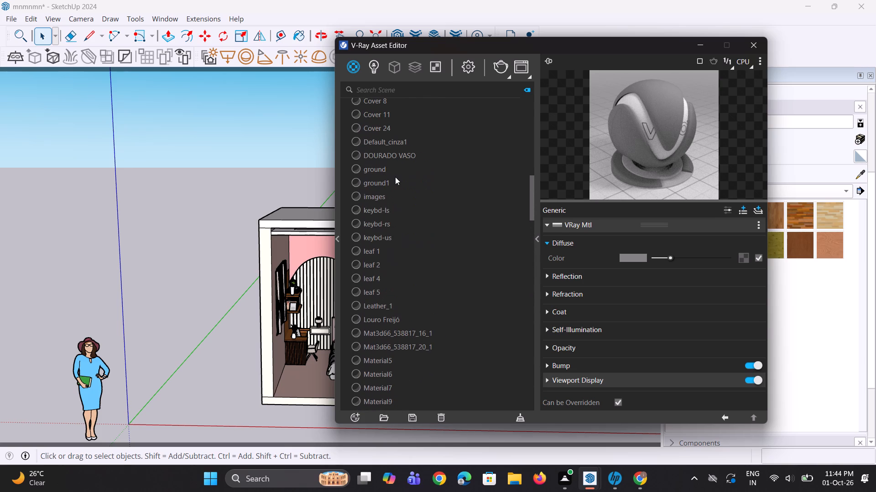
scroll(405, 185, "up", 5)
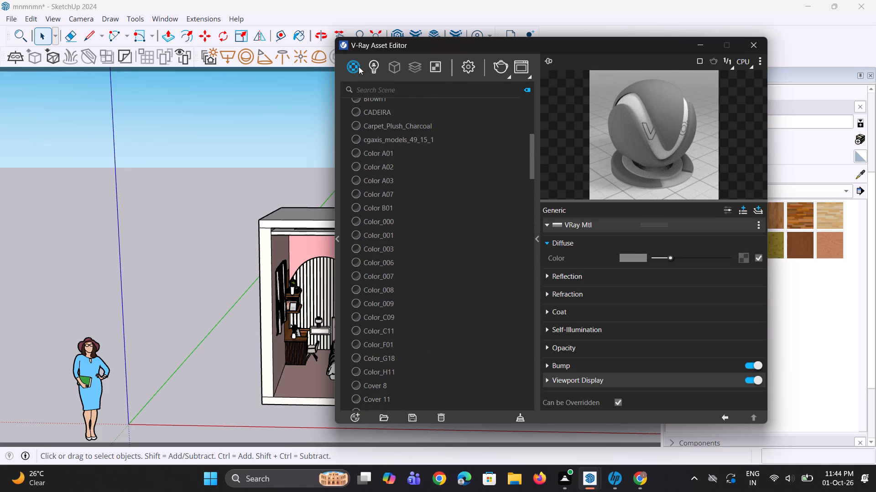
Create a new Emissive V-Ray material in the scene.
left_click(356, 63)
right_click(356, 64)
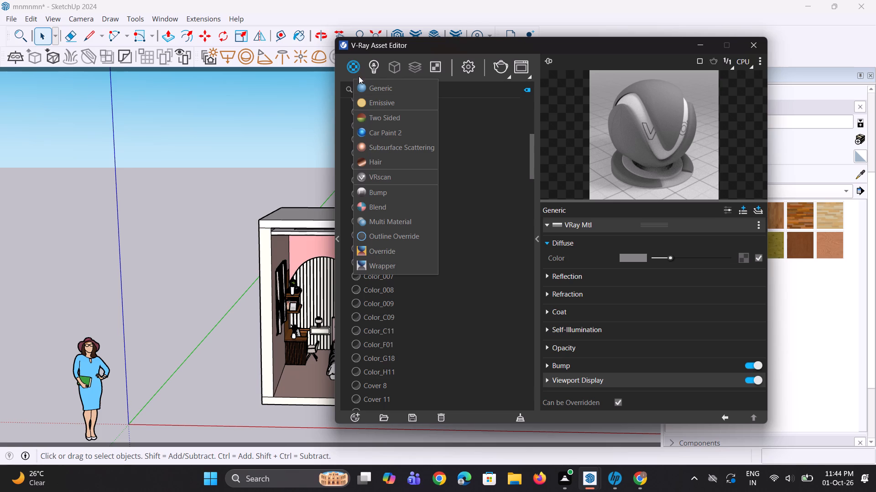
left_click(366, 102)
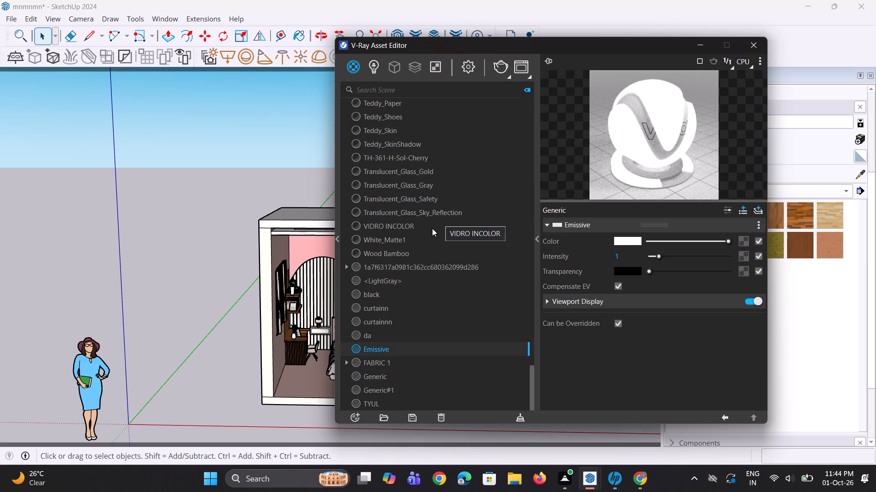
Darken the new Emissive material's colour to a medium grey.
scroll(402, 239, "up", 2)
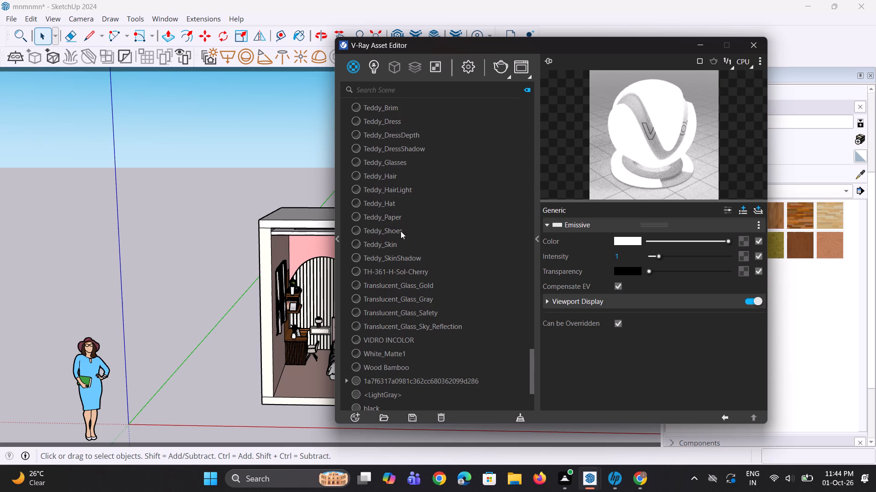
scroll(392, 244, "down", 9)
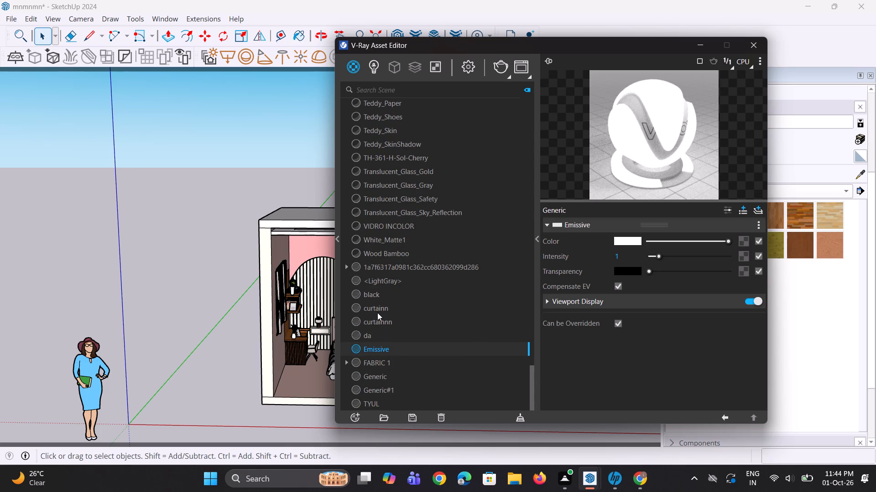
scroll(377, 313, "up", 10)
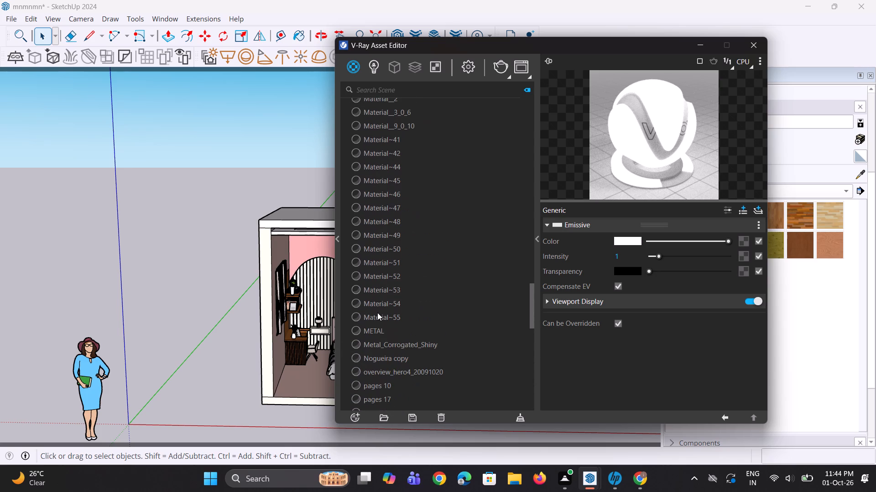
scroll(374, 333, "up", 7)
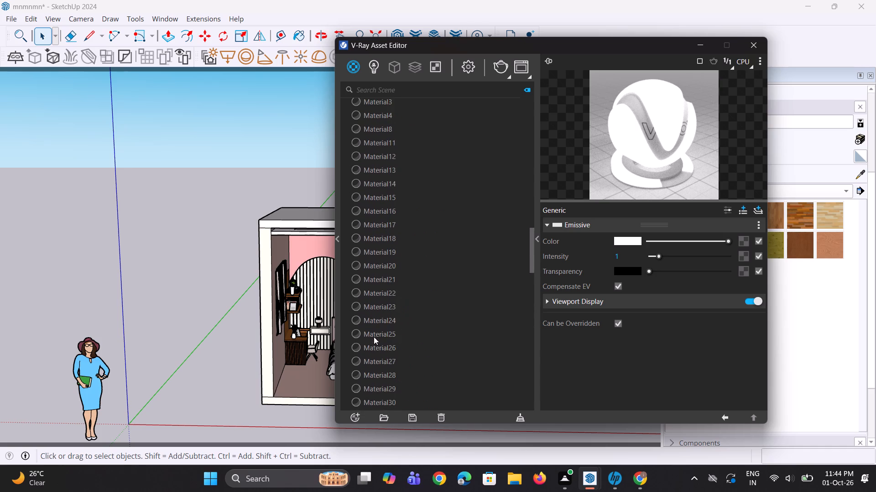
left_click_drag(728, 240, 707, 239)
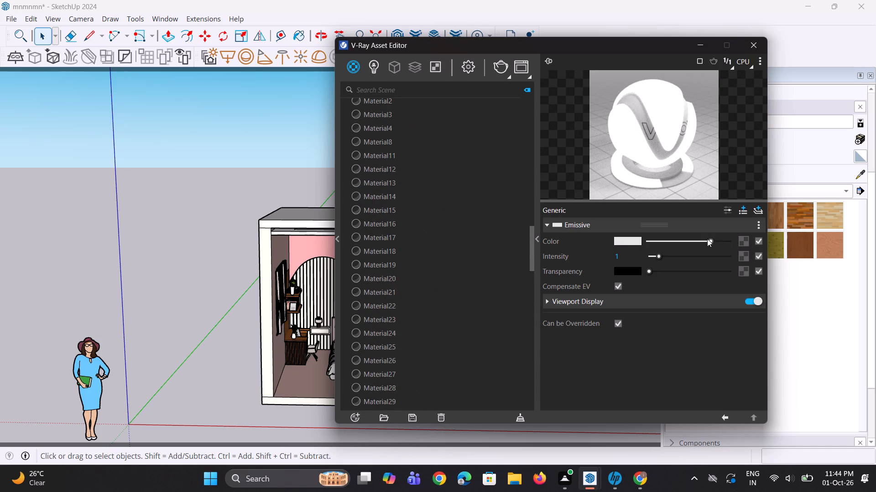
left_click_drag(707, 239, 665, 236)
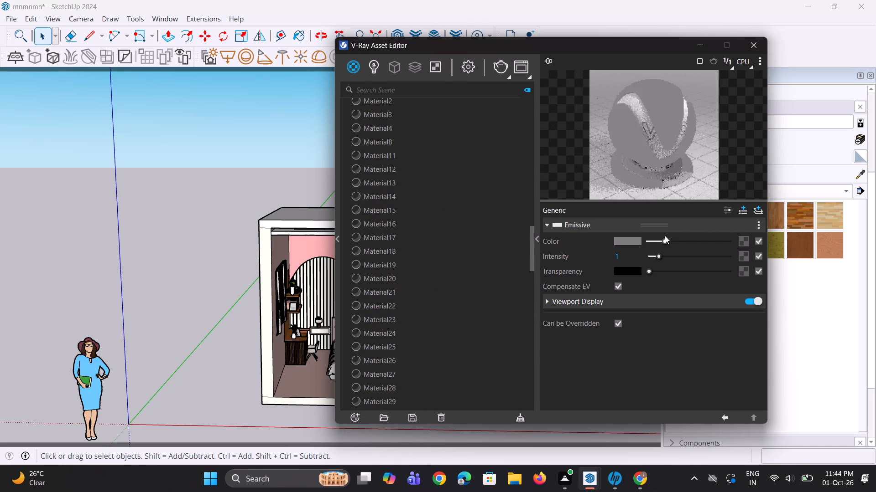
left_click_drag(665, 236, 664, 236)
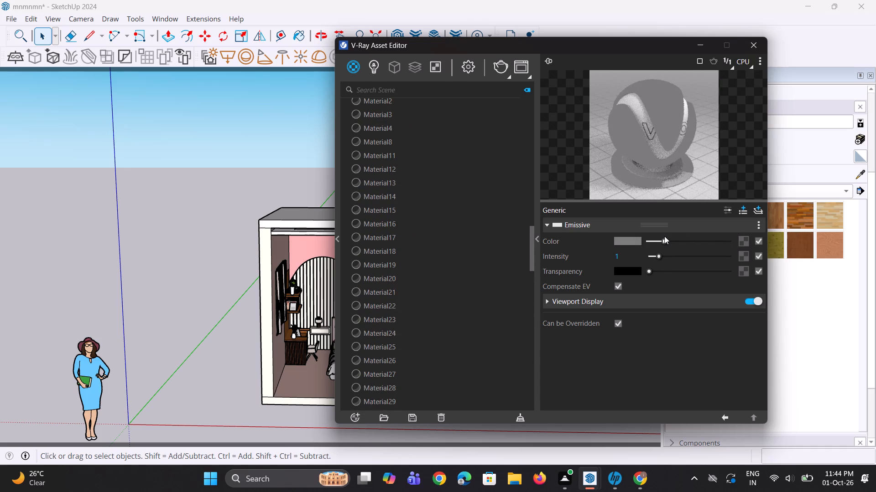
left_click_drag(664, 236, 668, 243)
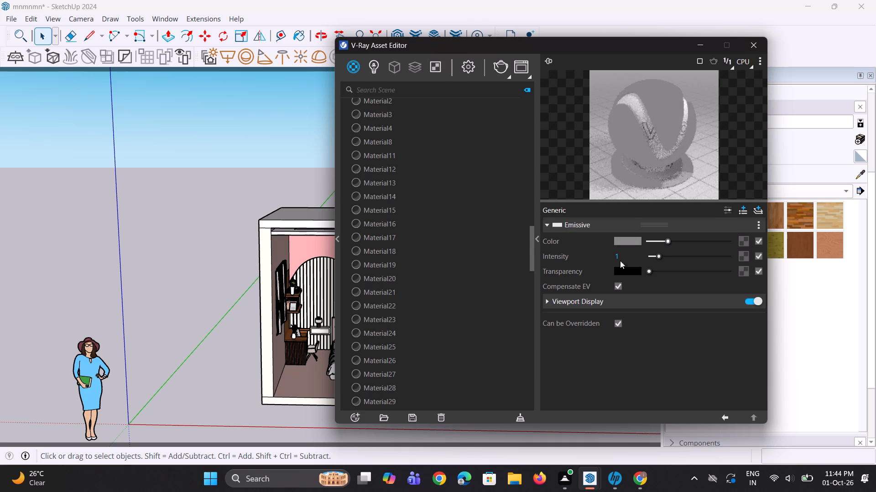
Brighten the new Emissive material's colour to a near-white light grey.
scroll(407, 293, "up", 9)
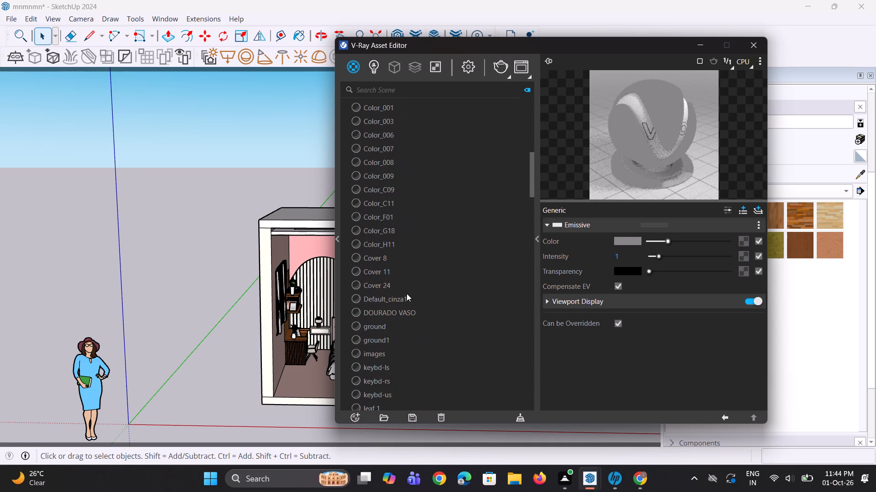
scroll(407, 293, "up", 3)
scroll(516, 253, "up", 1)
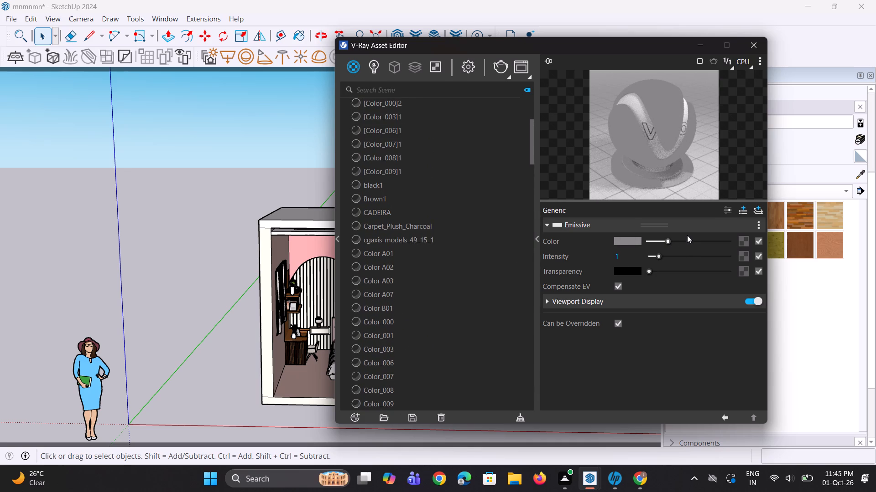
left_click(685, 239)
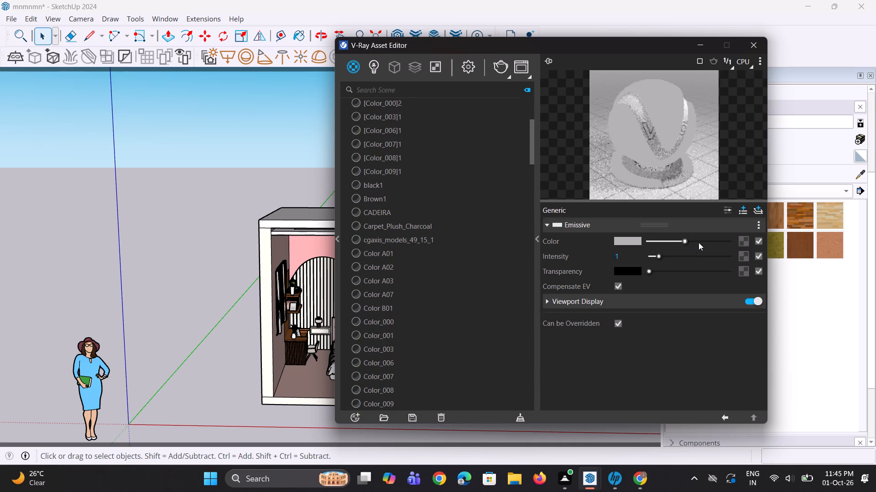
left_click(699, 242)
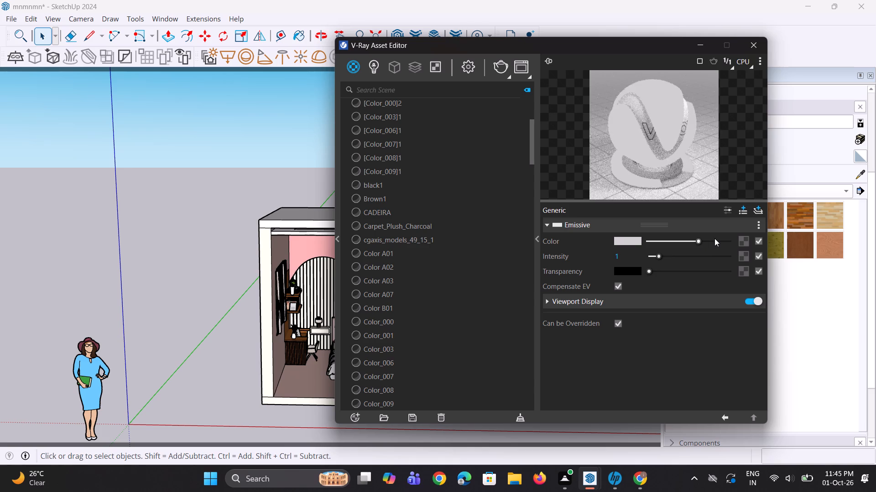
left_click(714, 238)
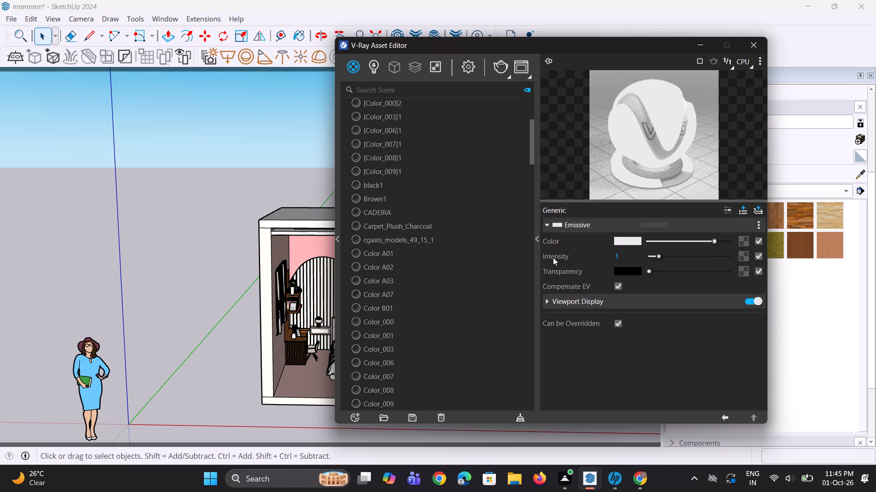
Set the Emissive material's intensity to 0.9.
left_click_drag(660, 255, 683, 254)
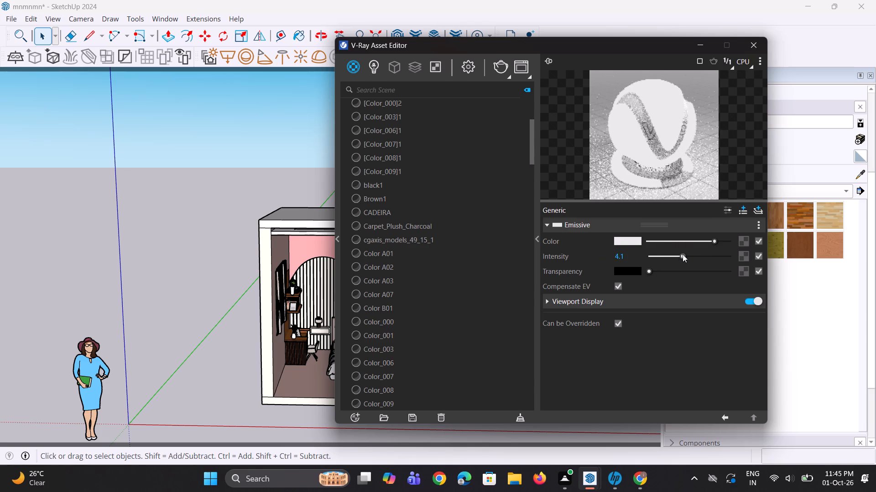
left_click_drag(683, 254, 641, 257)
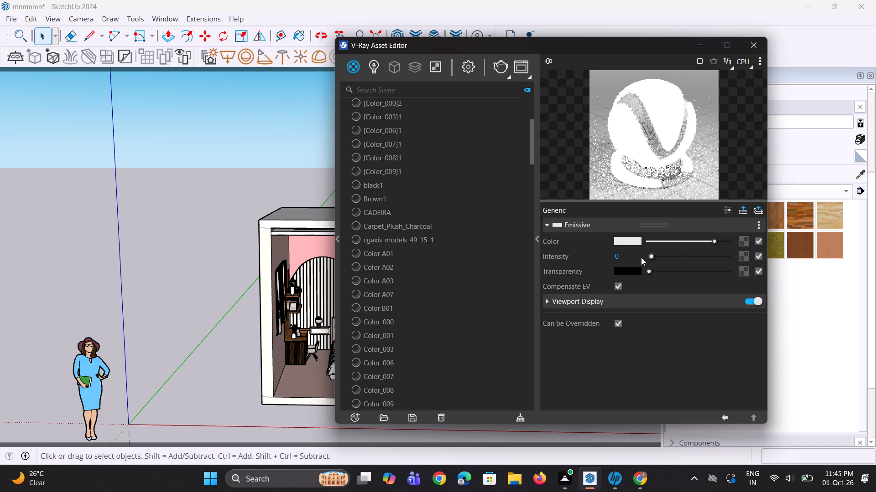
left_click_drag(641, 257, 657, 261)
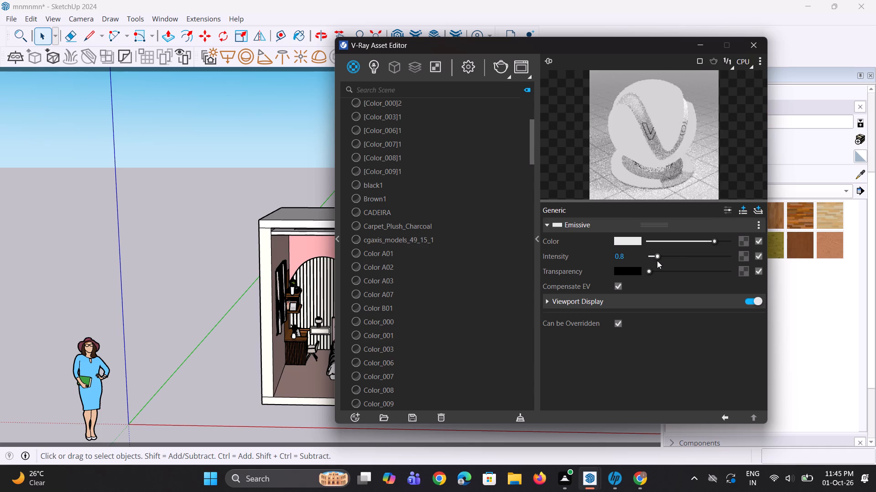
left_click_drag(657, 261, 658, 261)
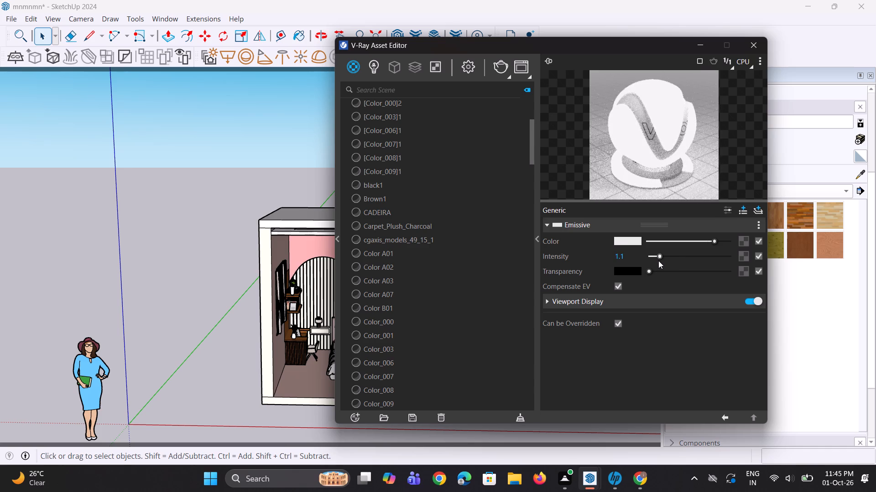
left_click_drag(658, 261, 658, 261)
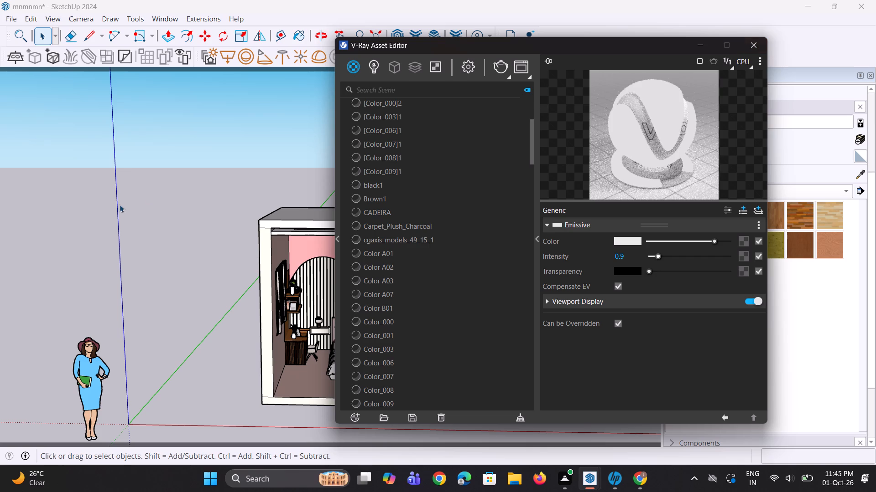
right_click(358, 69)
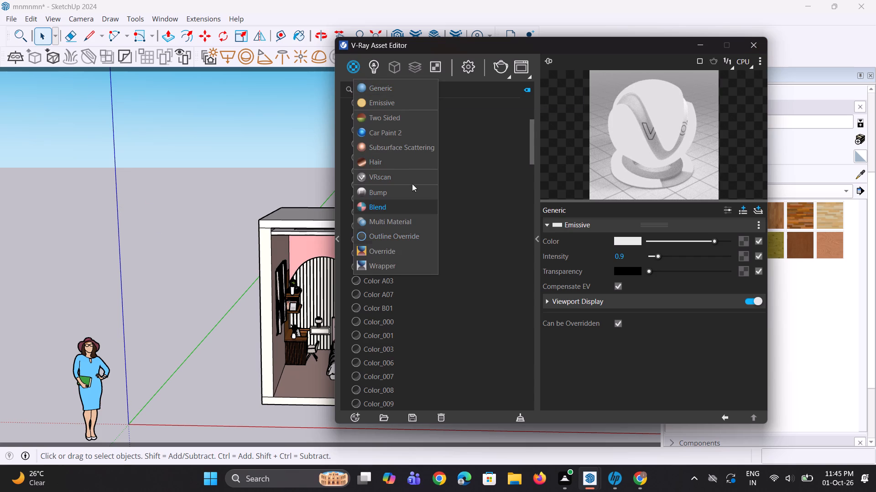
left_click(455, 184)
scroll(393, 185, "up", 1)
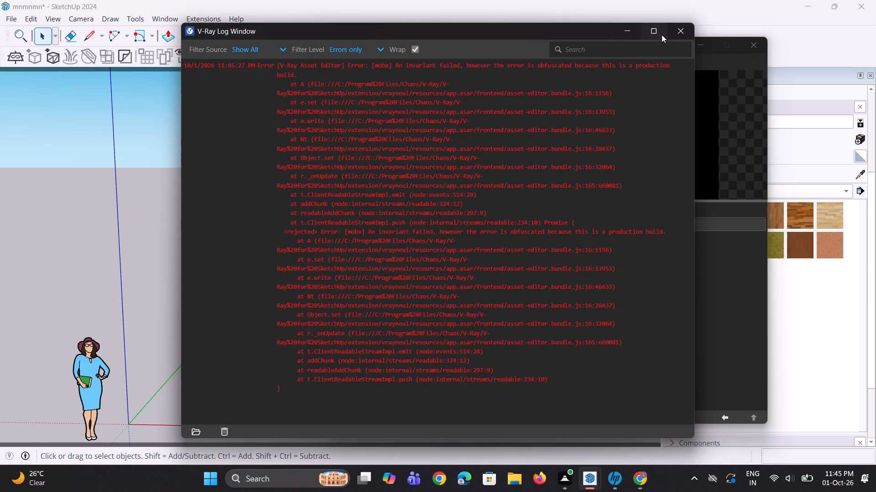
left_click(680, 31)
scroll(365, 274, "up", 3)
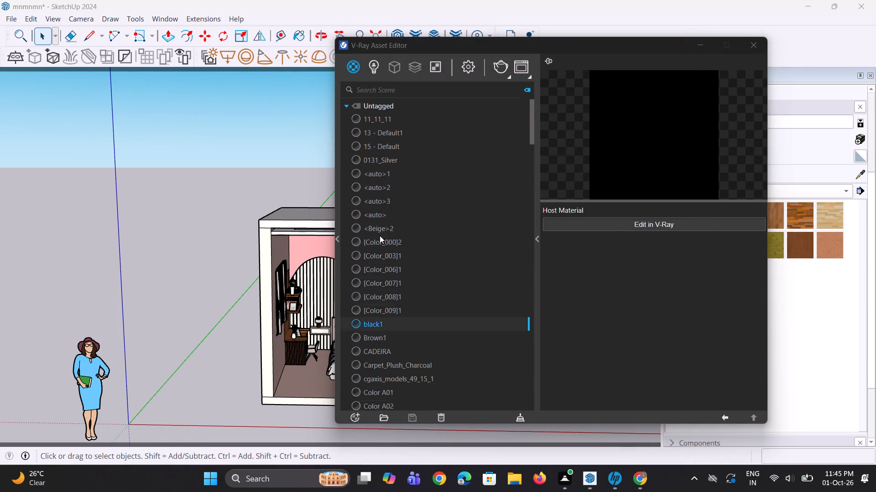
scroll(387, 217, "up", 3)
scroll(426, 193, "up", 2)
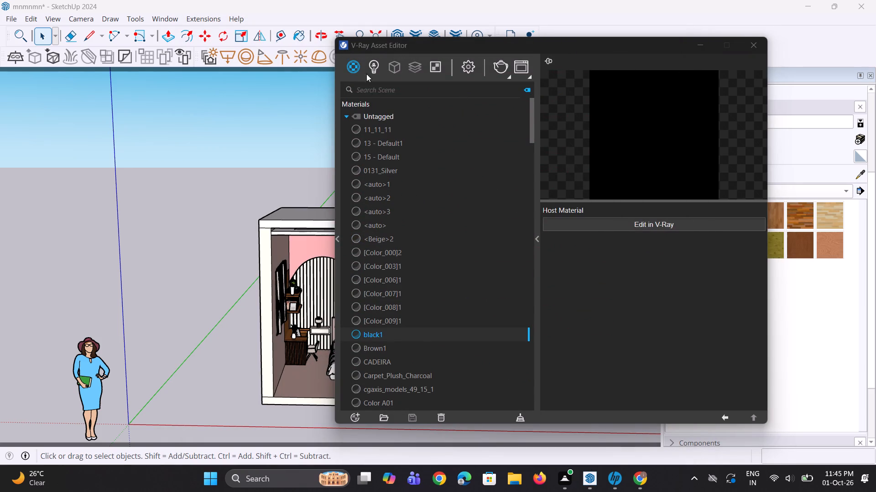
Create one more Generic V-Ray material in the scene.
right_click(355, 64)
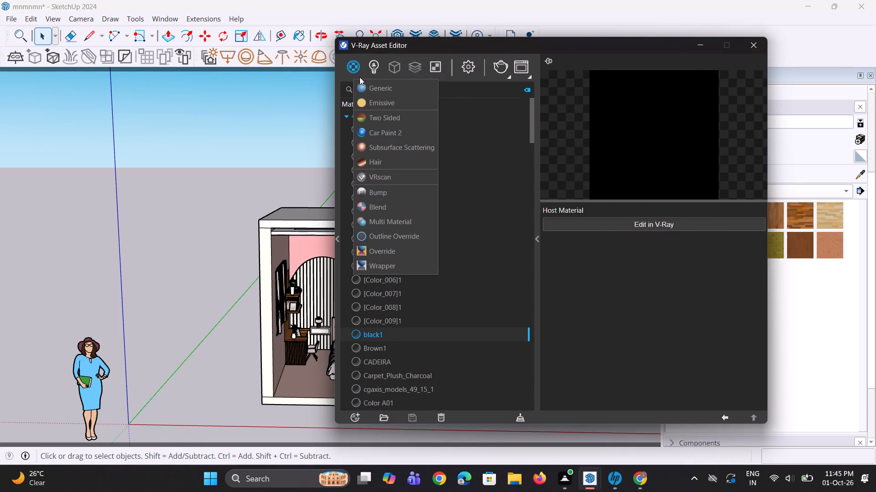
left_click(362, 87)
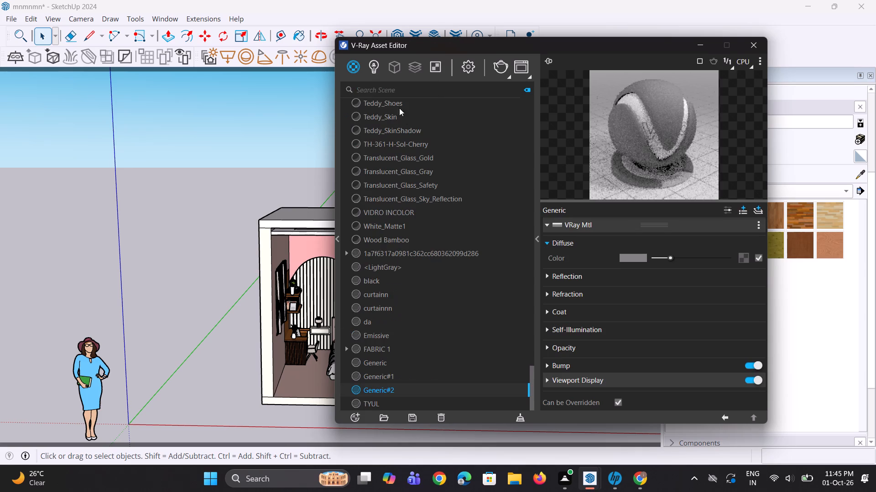
Create a second Emissive V-Ray material in the scene.
right_click(352, 71)
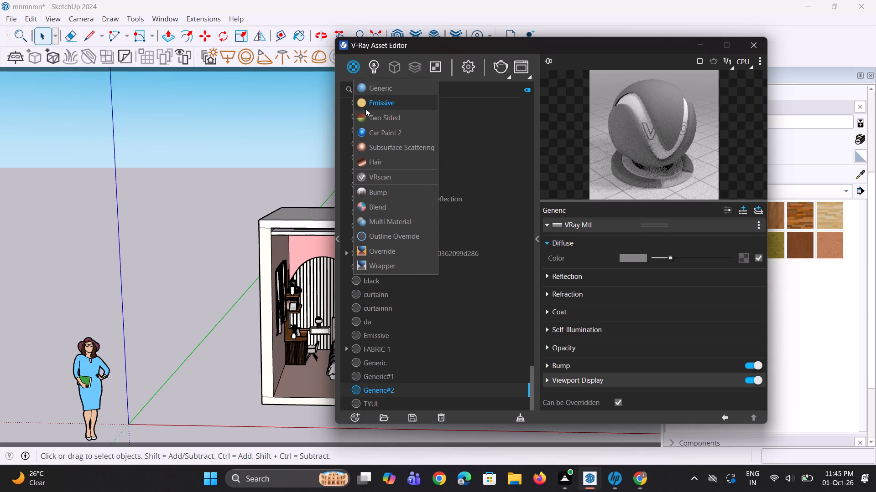
left_click(365, 108)
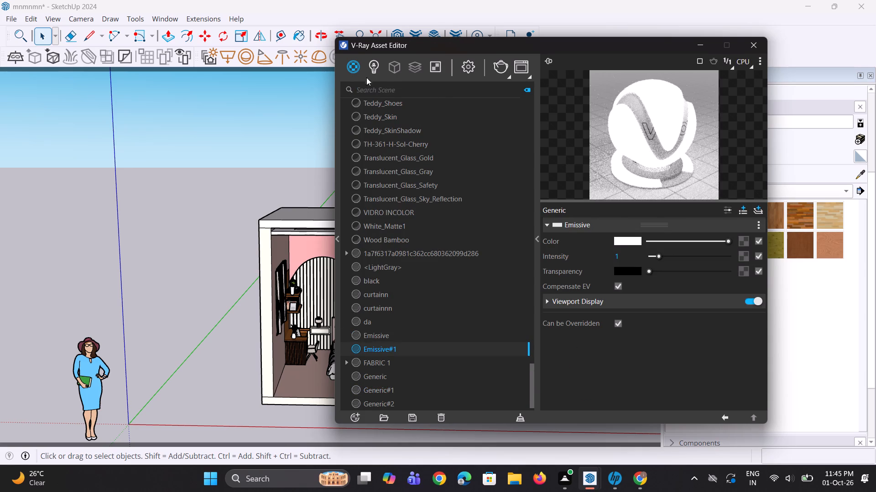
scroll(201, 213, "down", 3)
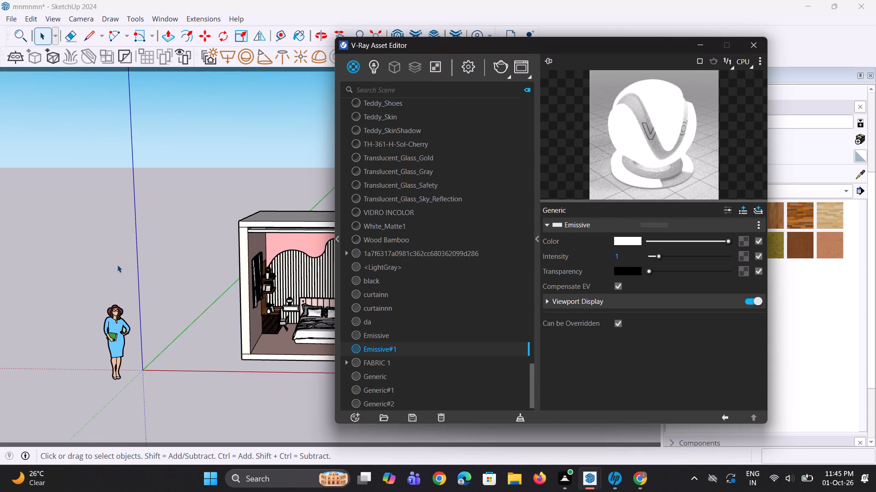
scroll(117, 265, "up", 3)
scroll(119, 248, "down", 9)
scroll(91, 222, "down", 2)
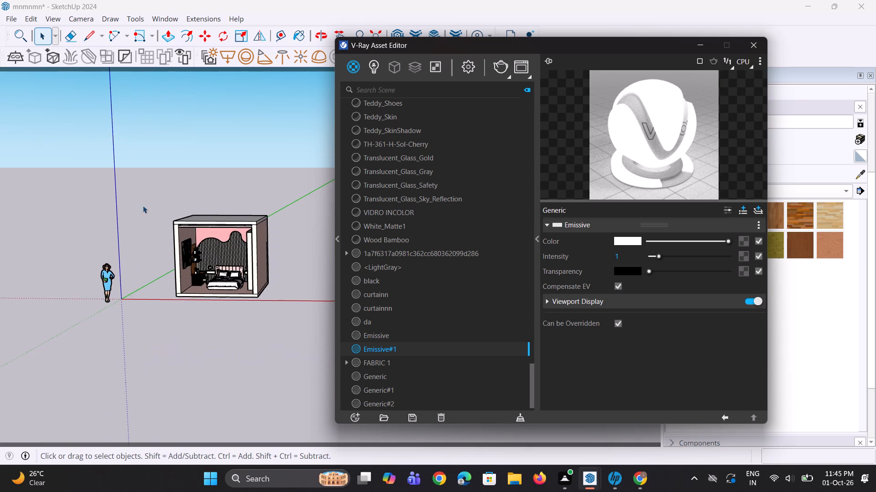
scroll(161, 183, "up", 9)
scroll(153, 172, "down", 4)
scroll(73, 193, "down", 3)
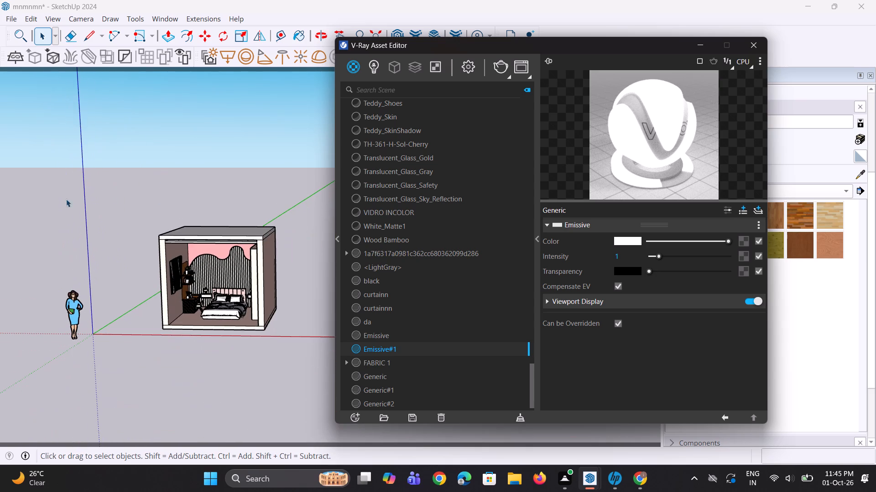
Close the V-Ray Asset Editor.
left_click(757, 47)
Export a front view of the whole bedroom interior as a 2D PNG graphic named mnmnmn in the Downloads folder.
scroll(0, 412, "up", 2)
scroll(5, 349, "up", 3)
middle_click_drag(213, 217, 239, 250)
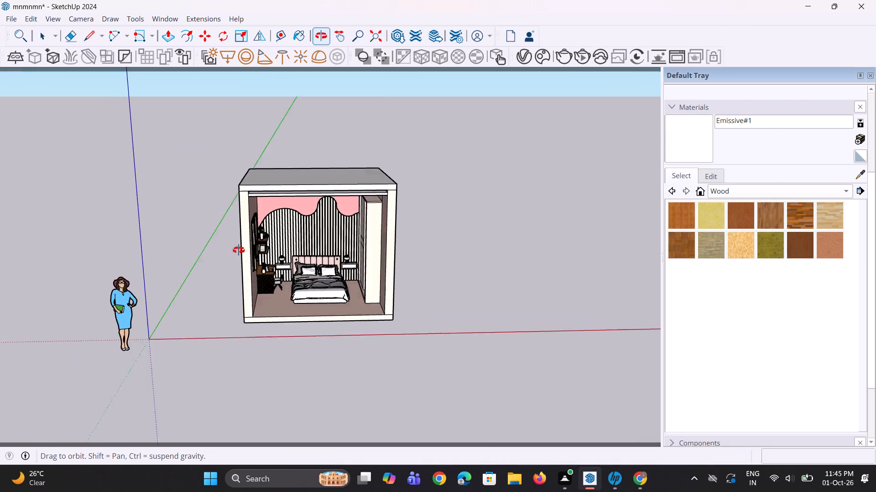
middle_click_drag(239, 250, 268, 162)
scroll(302, 122, "up", 5)
middle_click_drag(315, 133, 288, 172)
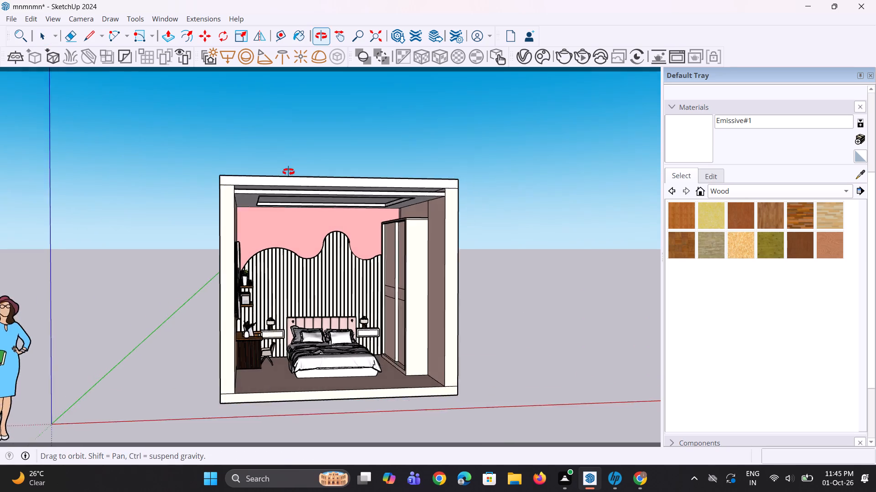
middle_click_drag(288, 172, 284, 171)
scroll(279, 191, "up", 3)
scroll(253, 172, "down", 3)
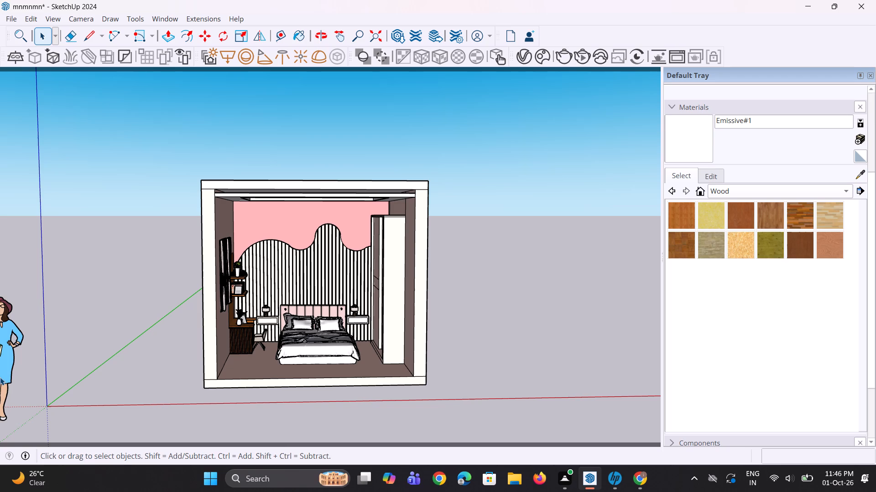
scroll(162, 220, "up", 2)
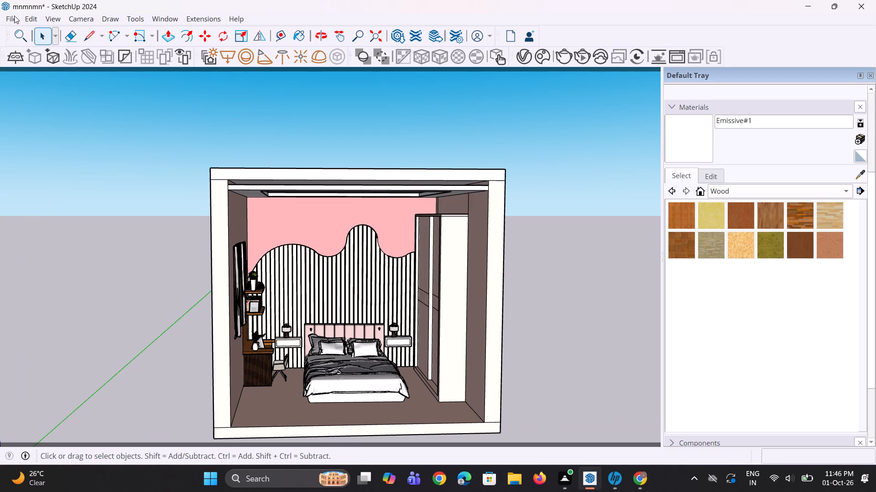
left_click(10, 18)
left_click(65, 197)
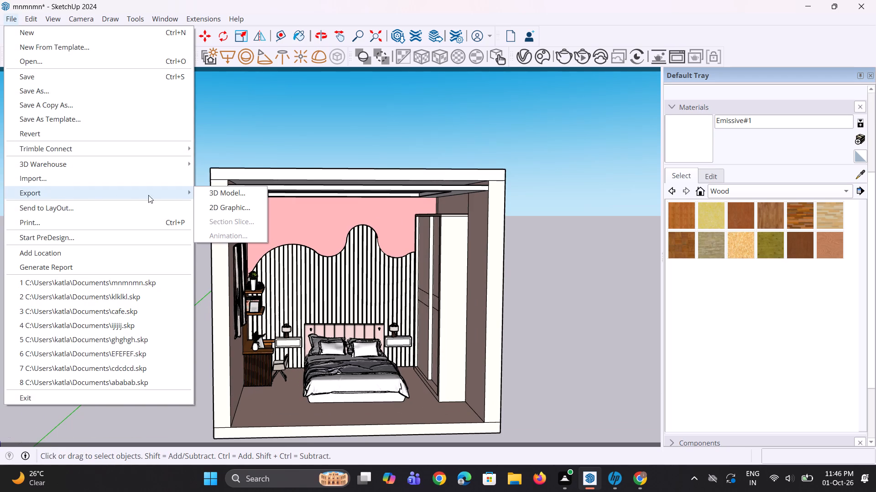
left_click(221, 211)
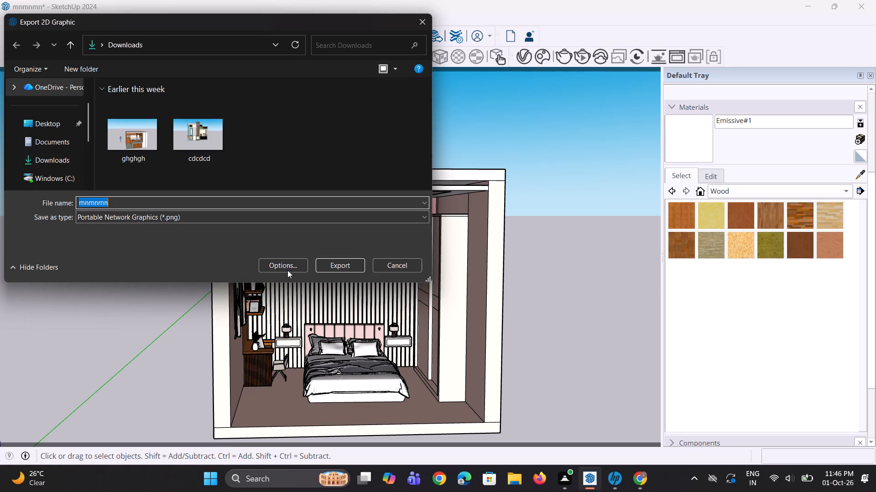
left_click(333, 261)
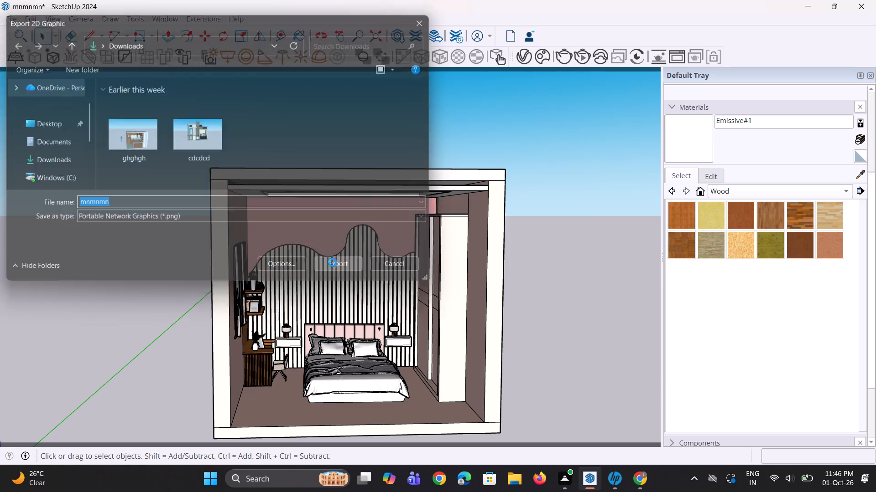